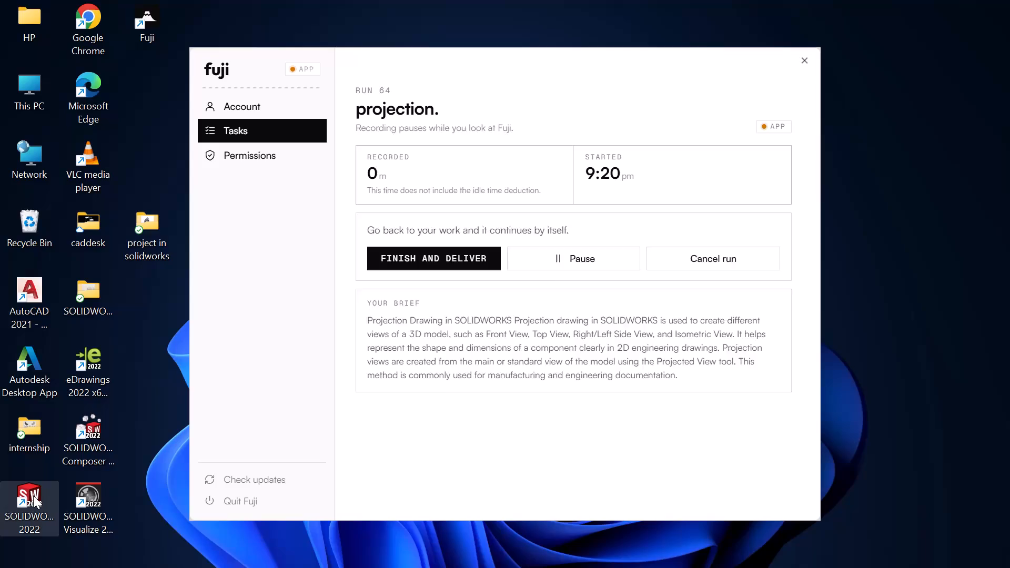
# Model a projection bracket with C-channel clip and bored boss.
# Launch SOLIDWORKS 2022, create a new part document and widen its graphics area.
pyautogui.doubleClick(33, 495)
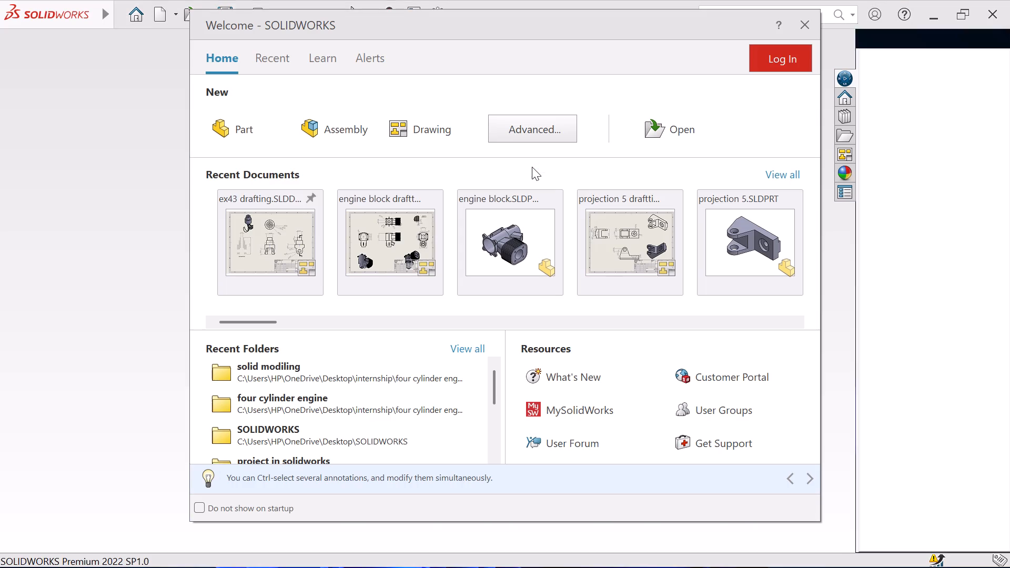
pyautogui.click(237, 136)
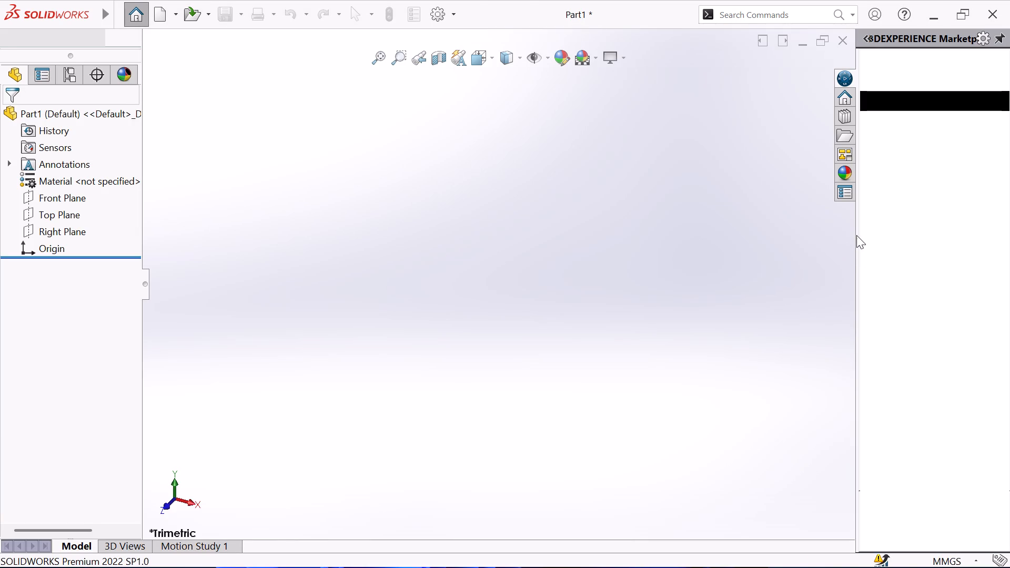
pyautogui.moveTo(858, 294); pyautogui.dragTo(1009, 240)
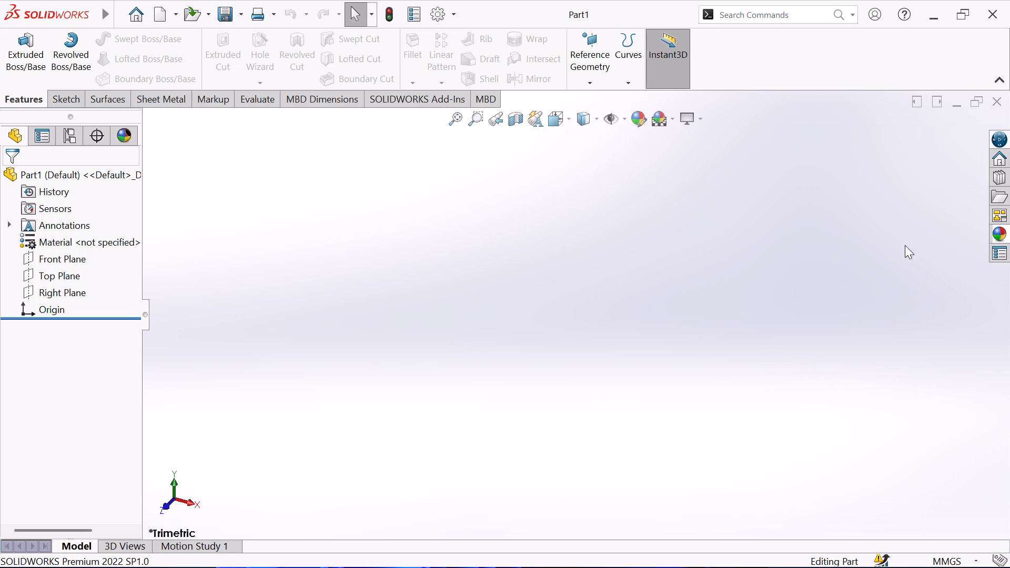
# Start a sketch on the Front Plane and draw a center rectangle about 119 mm wide, centred on the origin.
pyautogui.click(84, 262)
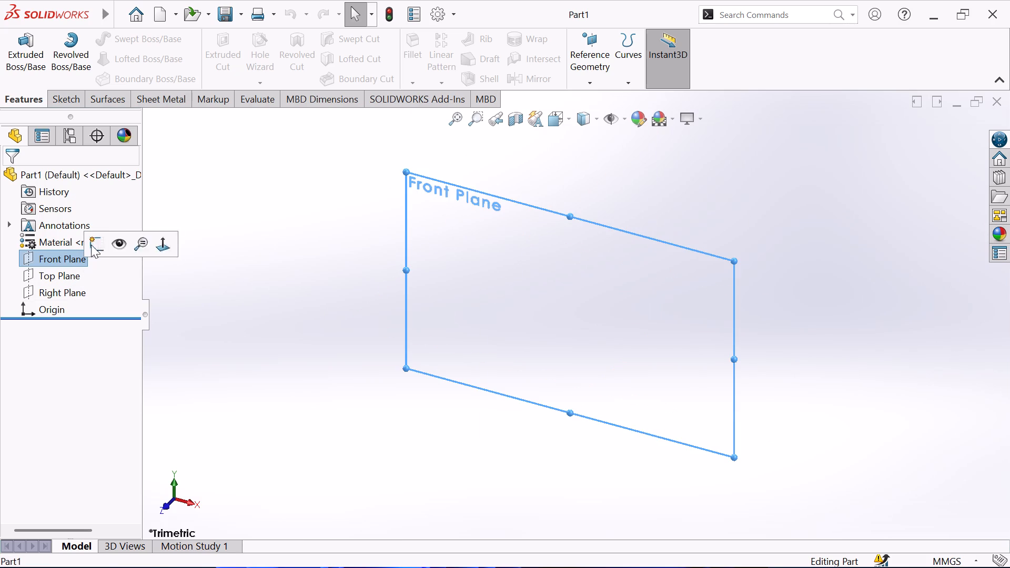
pyautogui.click(63, 98)
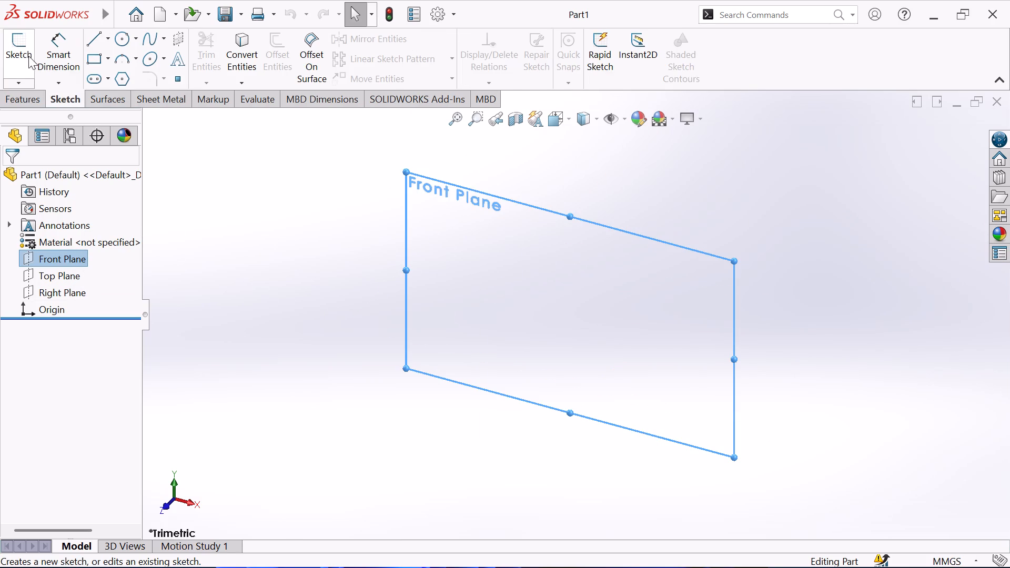
pyautogui.click(23, 53)
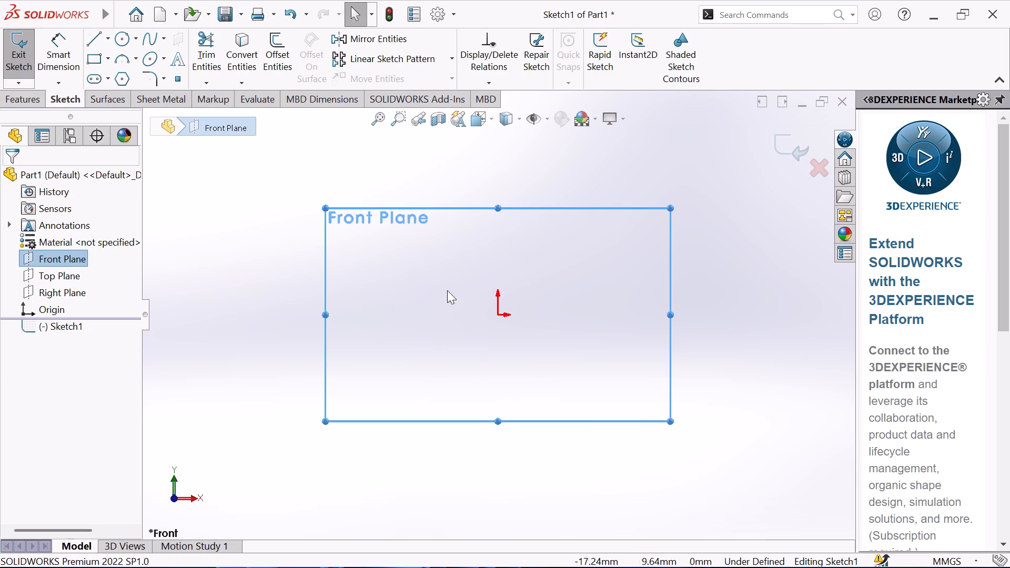
pyautogui.click(90, 65)
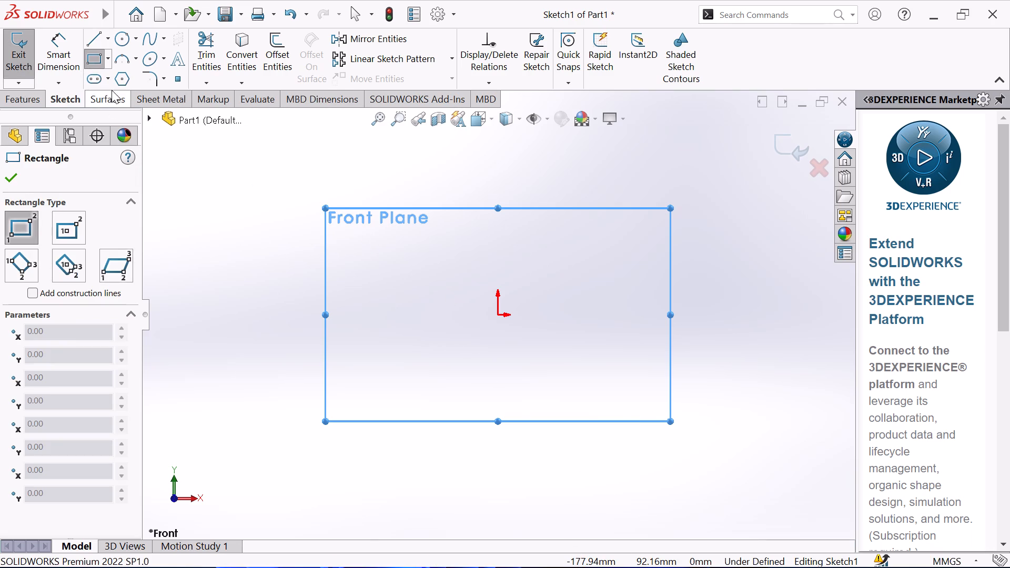
pyautogui.click(107, 54)
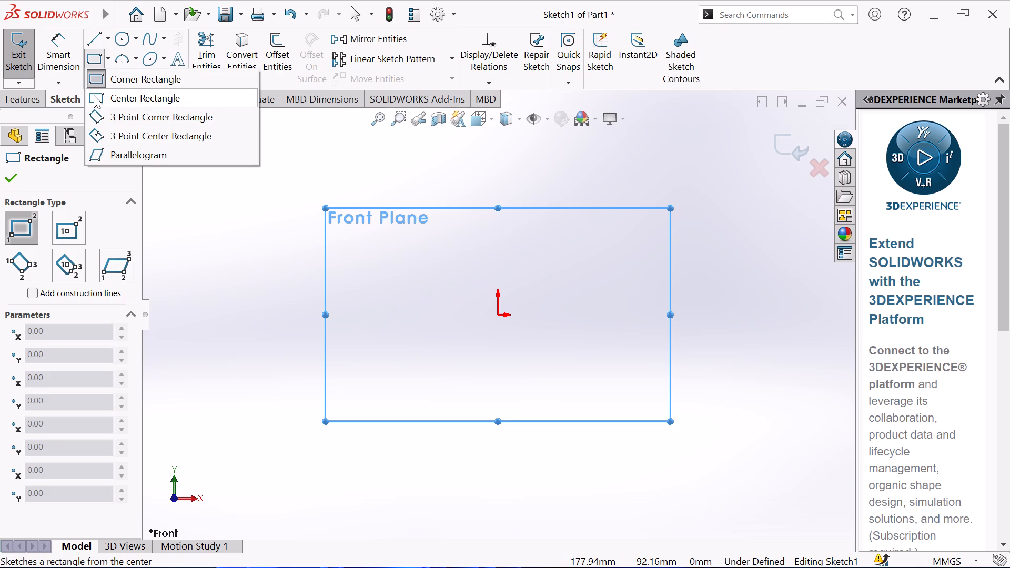
pyautogui.click(93, 95)
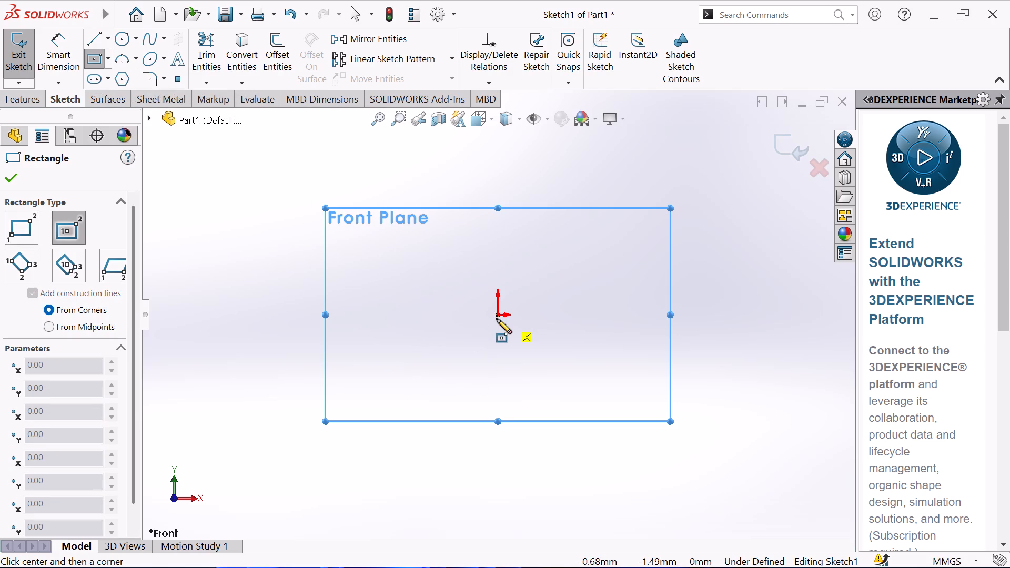
pyautogui.click(499, 313)
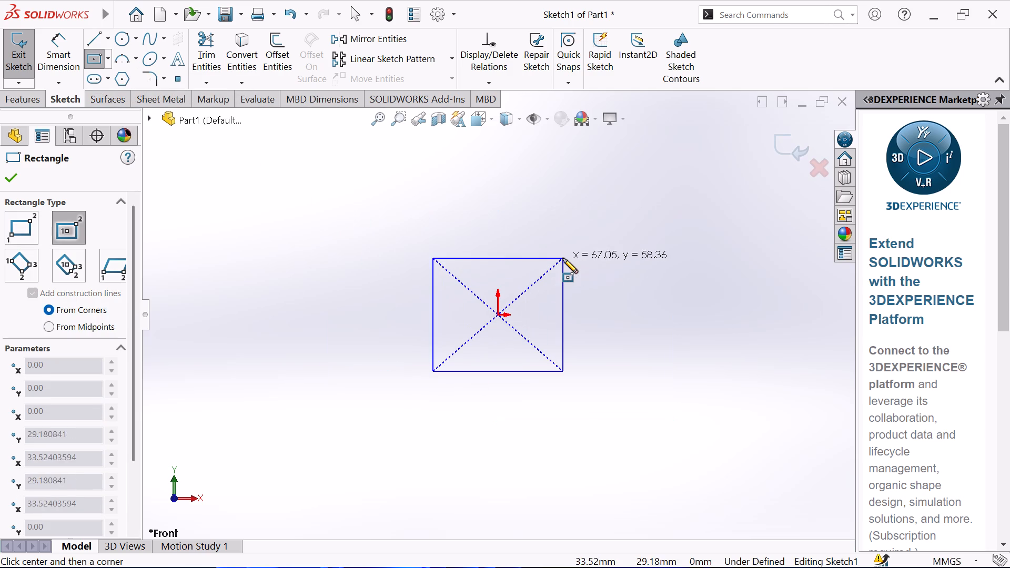
pyautogui.click(613, 241)
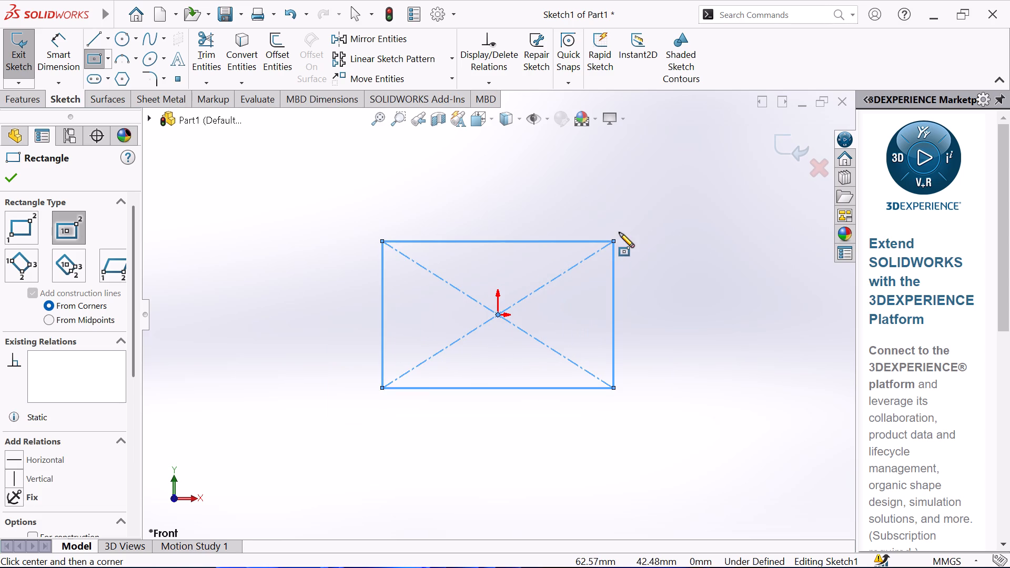
pyautogui.rightClick(620, 230)
pyautogui.click(686, 242)
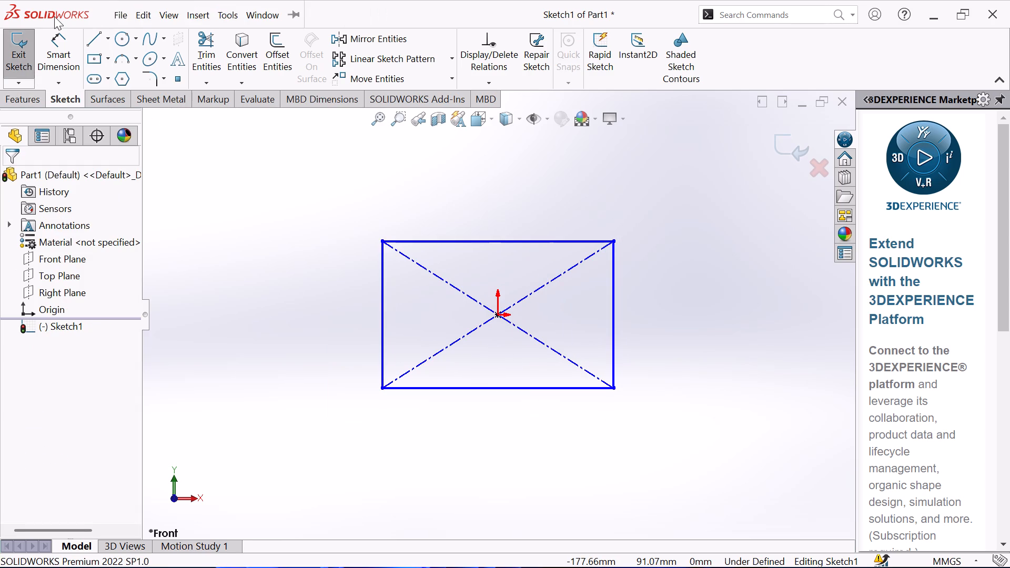
# Dimension the rectangle's upper horizontal edge with Smart Dimension and set its width to 100 mm.
pyautogui.click(70, 56)
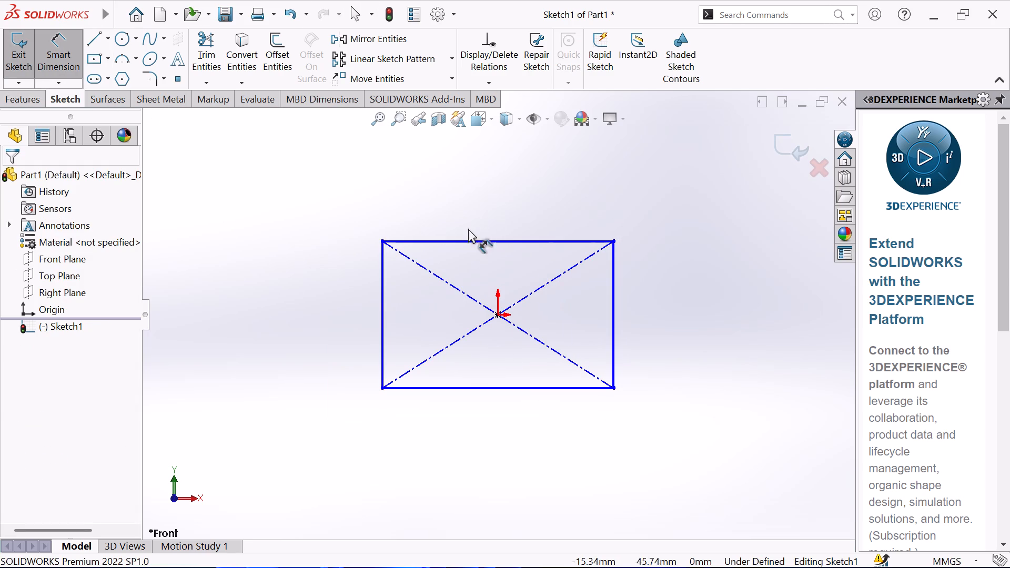
pyautogui.click(469, 244)
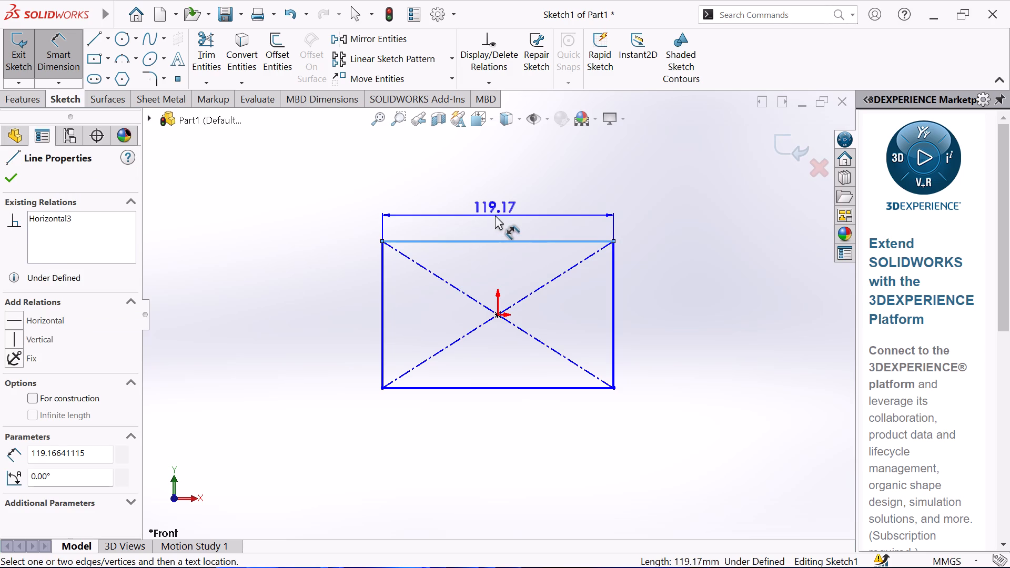
pyautogui.click(495, 215)
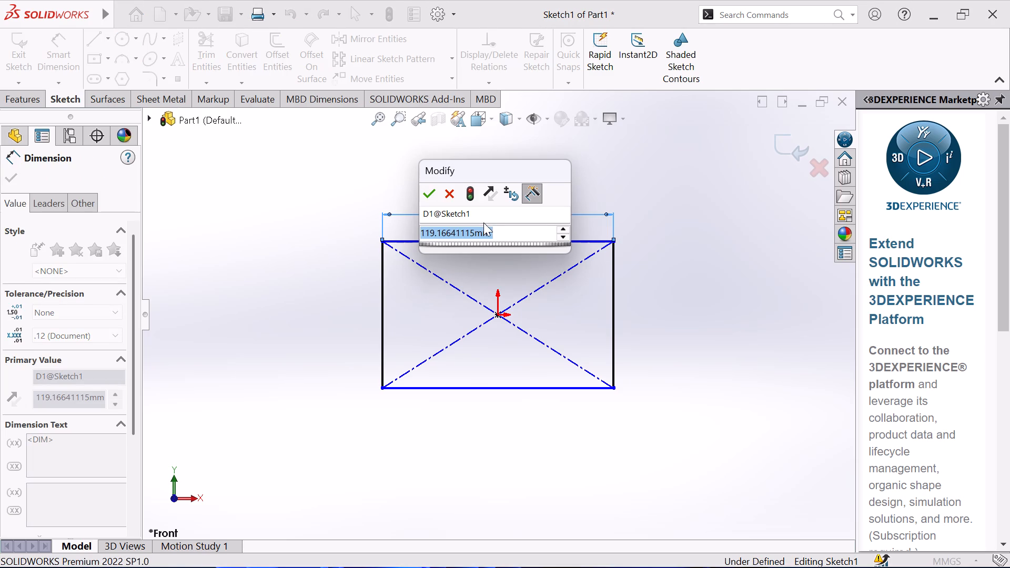
pyautogui.press('1')
pyautogui.press('0')
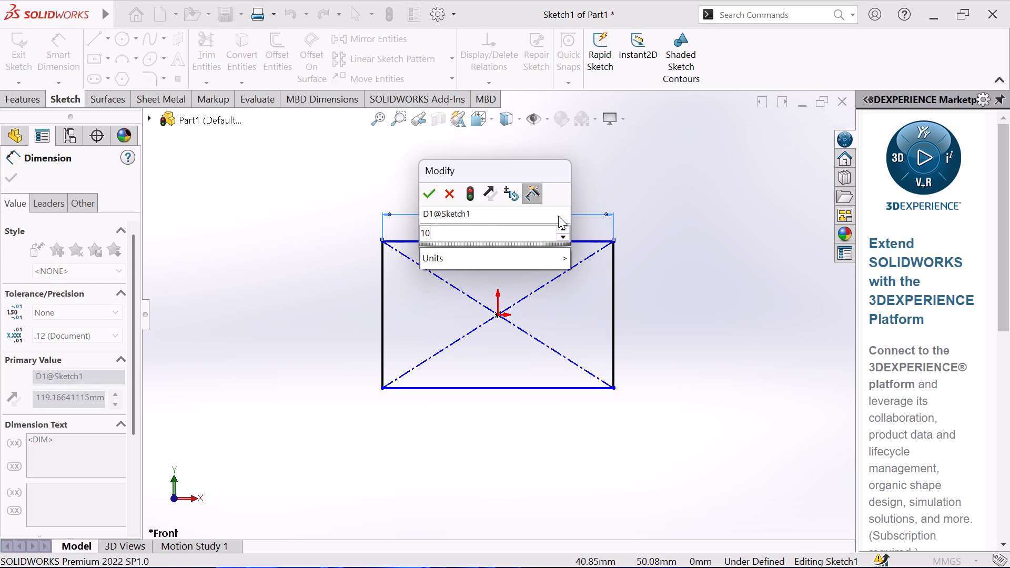
pyautogui.press('0')
pyautogui.press('Return')
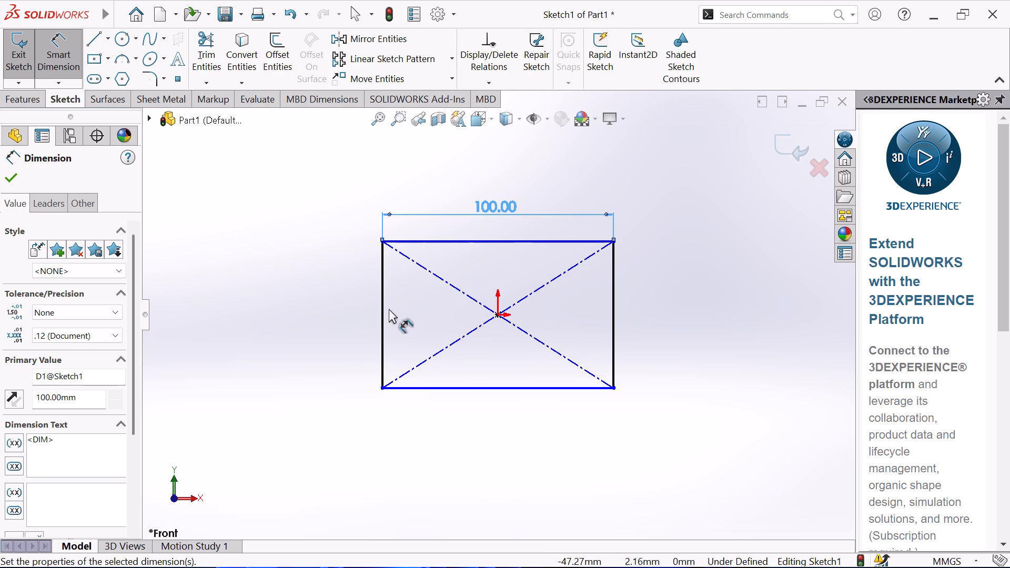
# Dimension the rectangle's vertical edge, set its height to 40 mm, and leave the dimension command.
pyautogui.click(383, 296)
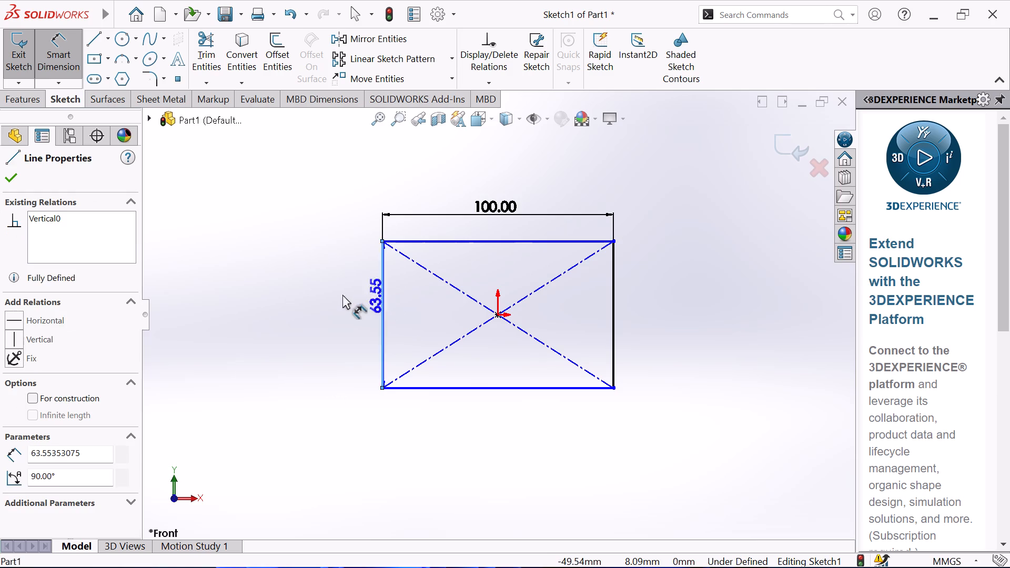
pyautogui.click(342, 295)
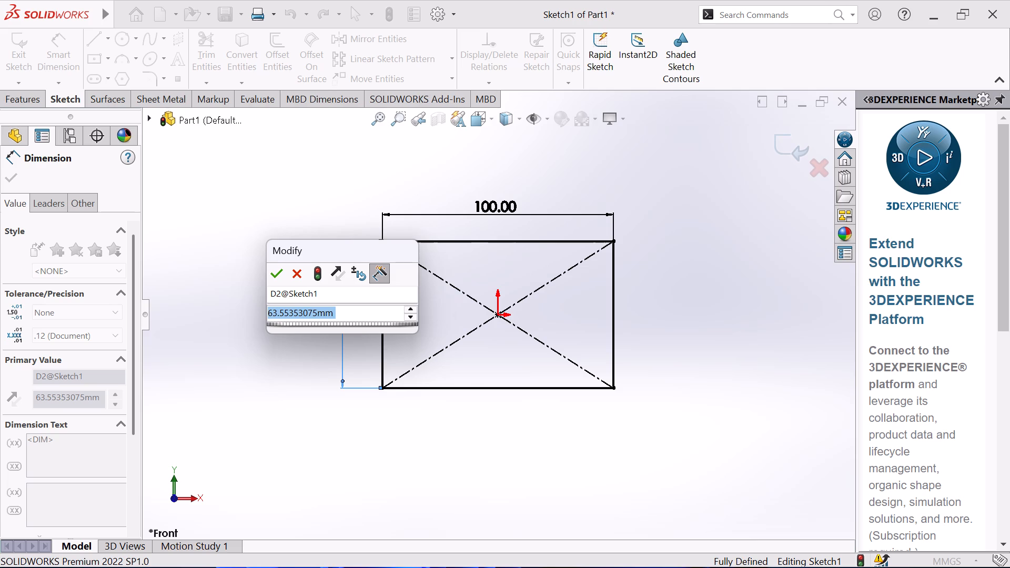
pyautogui.press('4')
pyautogui.press('0')
pyautogui.press('Return')
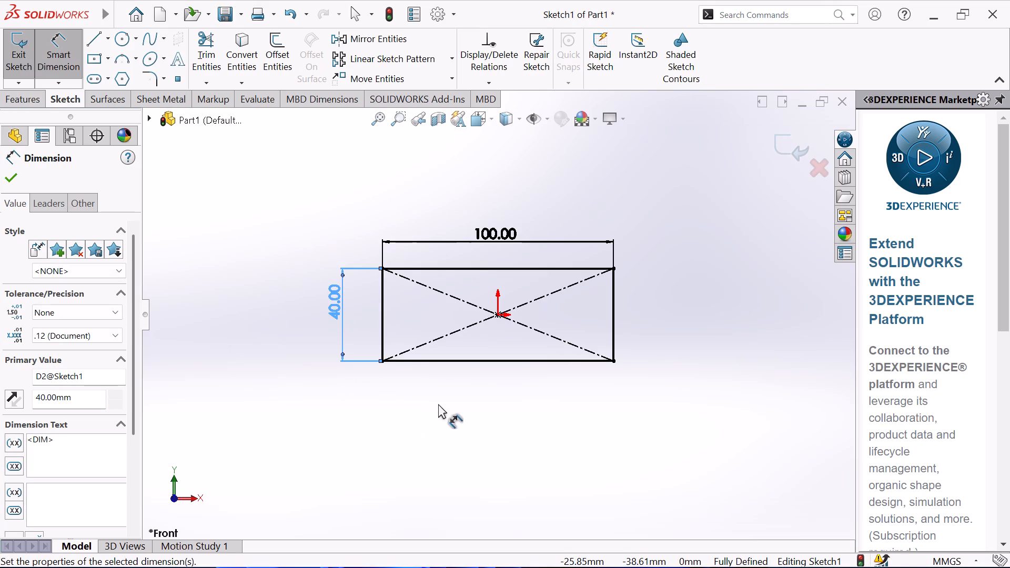
pyautogui.rightClick(553, 429)
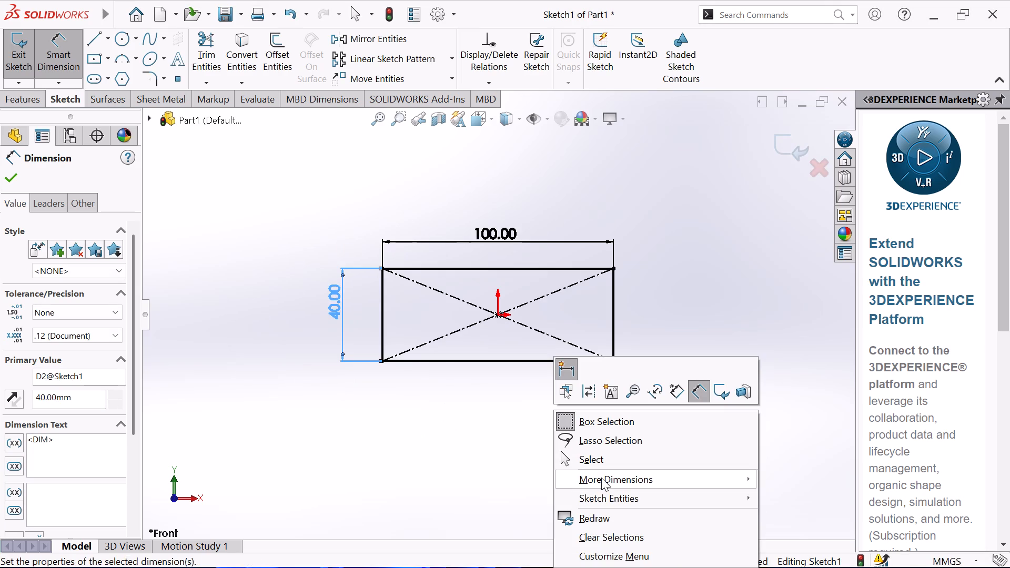
pyautogui.click(599, 461)
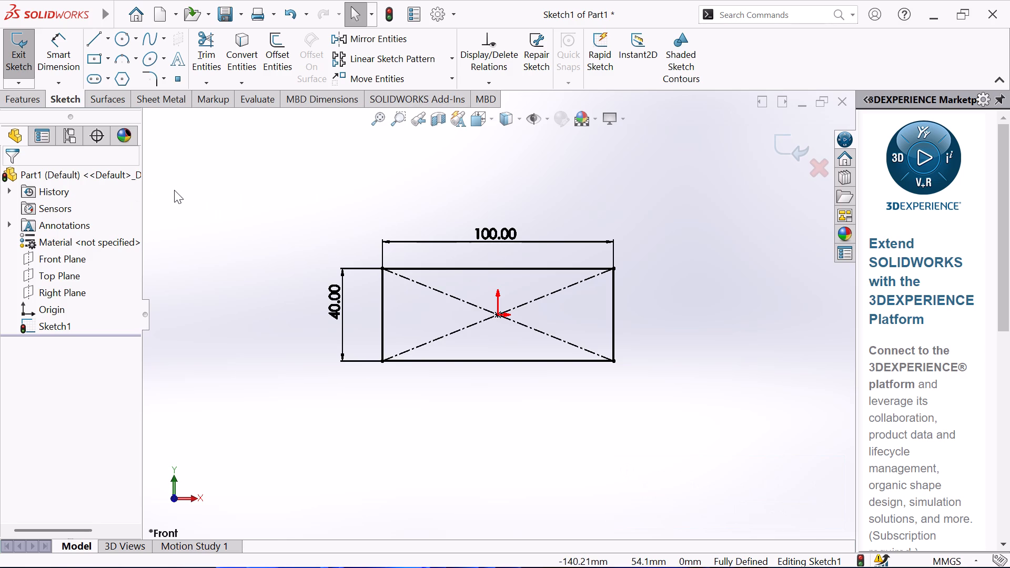
# Change the rectangle's height dimension to 88 mm.
pyautogui.click(339, 320)
pyautogui.click(339, 320)
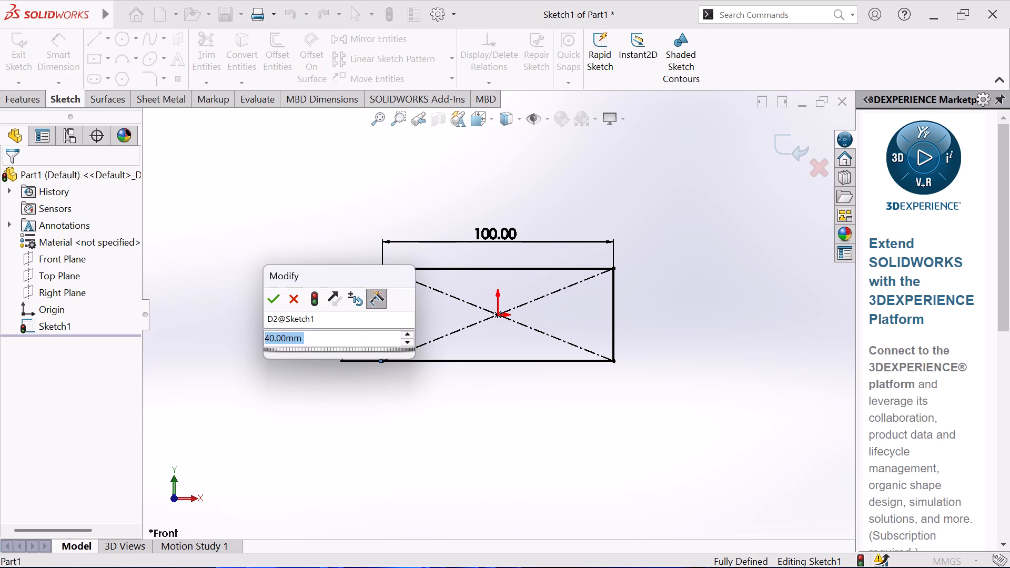
pyautogui.press('8')
pyautogui.press('8')
pyautogui.press('Return')
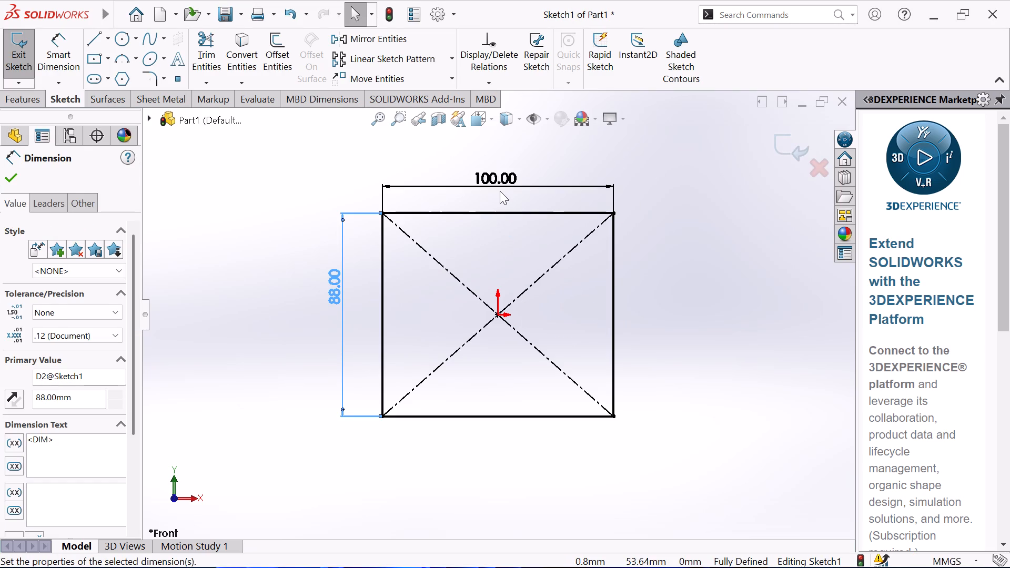
# Change the rectangle's width dimension to 40 mm.
pyautogui.click(500, 191)
pyautogui.doubleClick(500, 178)
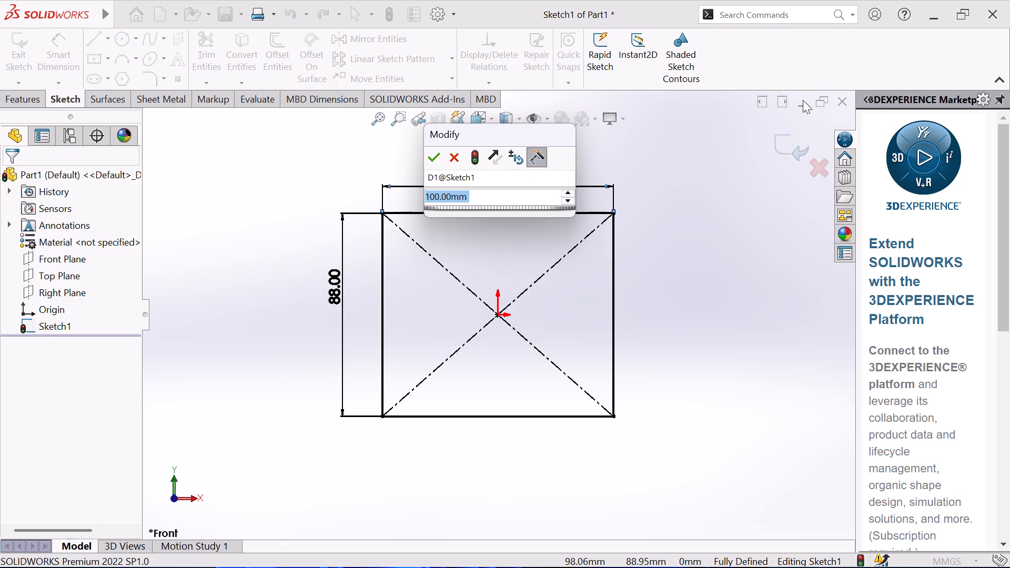
pyautogui.write('40')
pyautogui.press('Return')
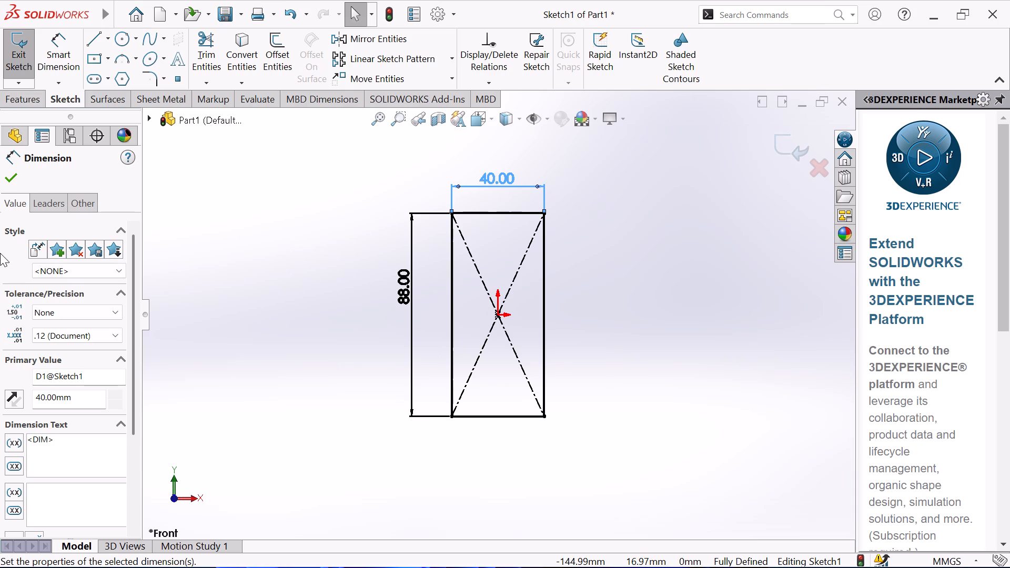
pyautogui.click(10, 186)
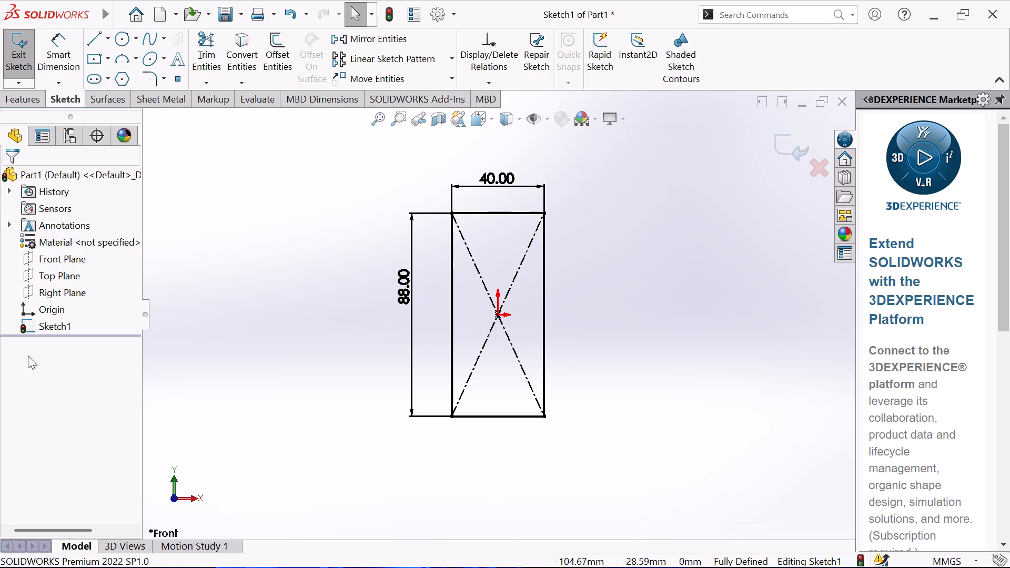
# Extrude the rectangle into a solid block using the Mid Plane end condition with a total depth of 100 mm.
pyautogui.click(24, 102)
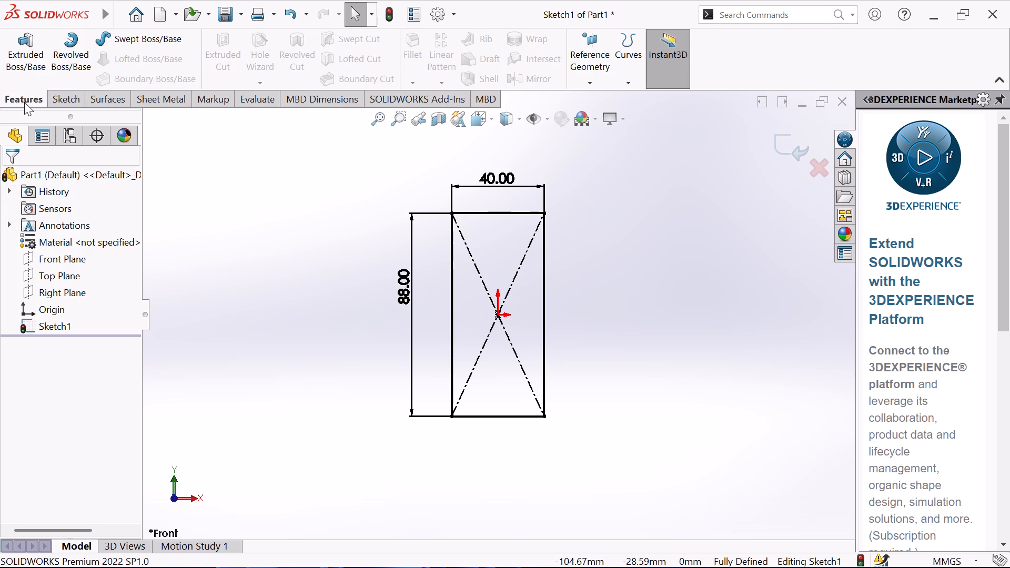
pyautogui.click(22, 37)
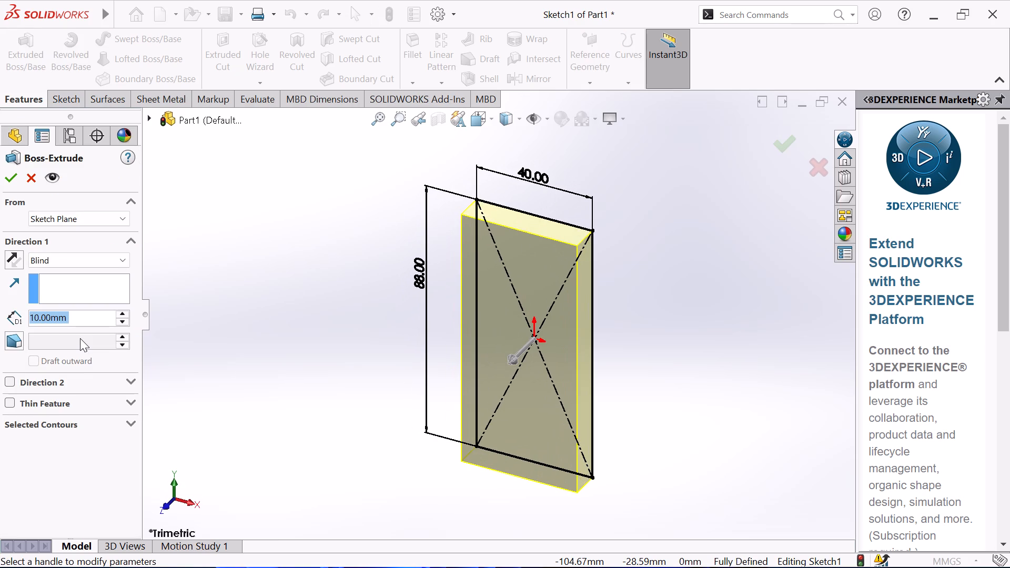
pyautogui.click(122, 317)
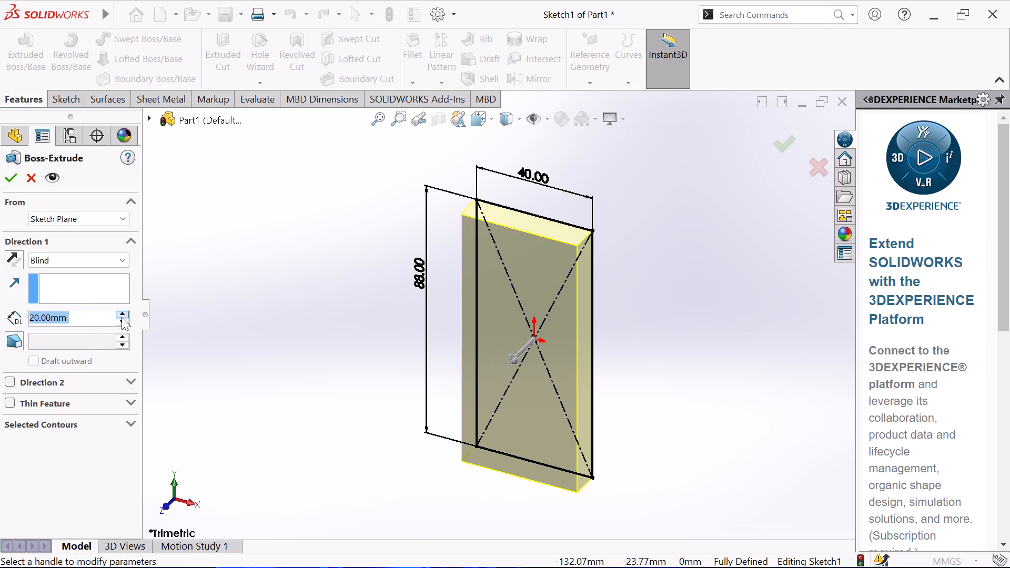
pyautogui.click(122, 317)
pyautogui.click(122, 317)
pyautogui.click(122, 317)
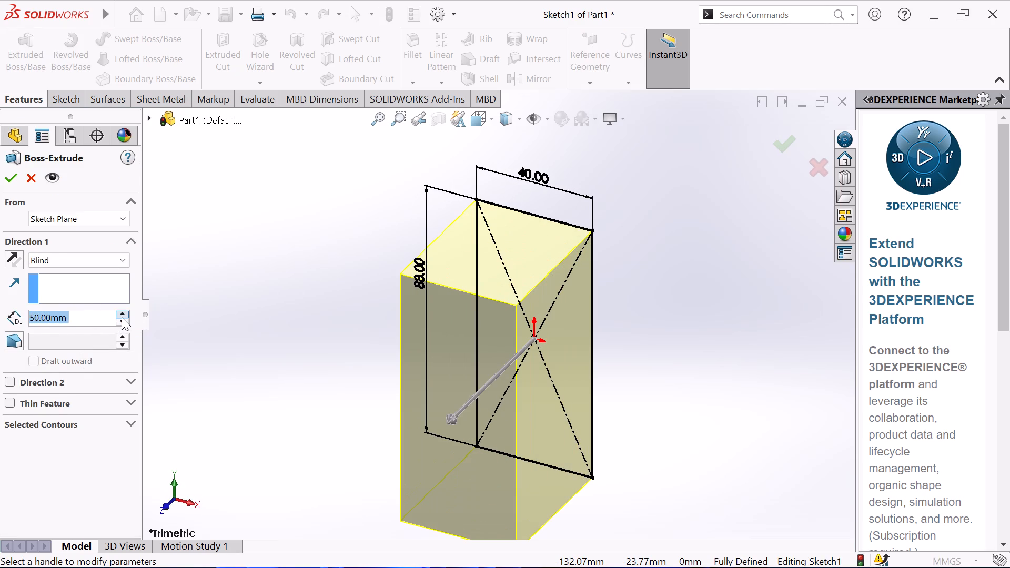
pyautogui.click(122, 317)
pyautogui.tripleClick(122, 317)
pyautogui.click(122, 317)
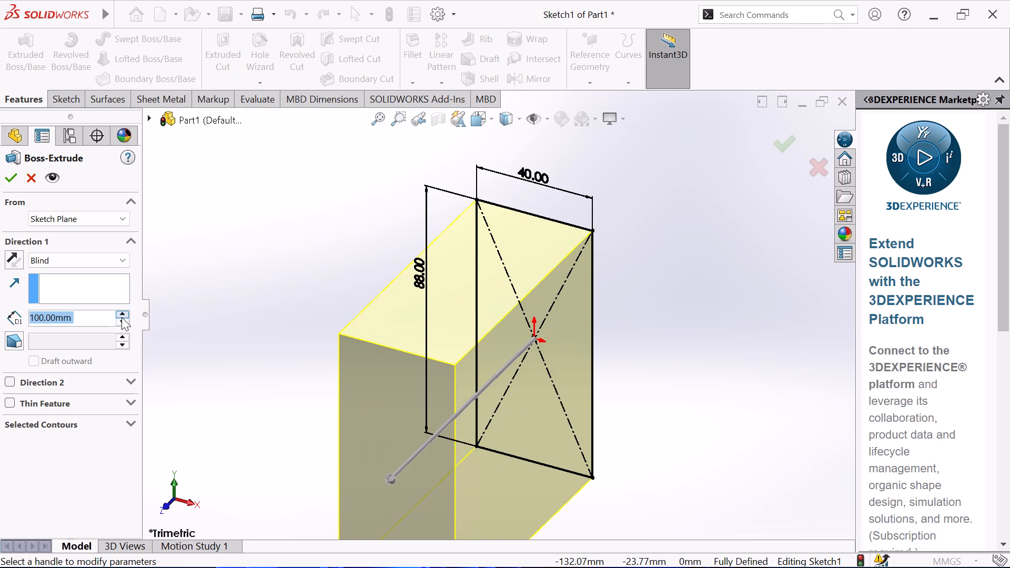
pyautogui.click(80, 264)
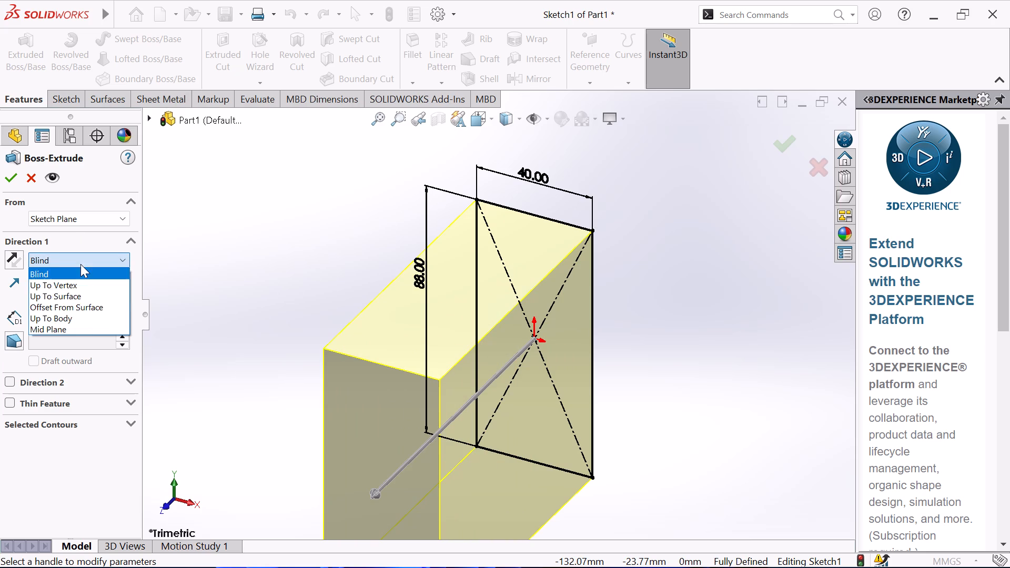
pyautogui.click(90, 330)
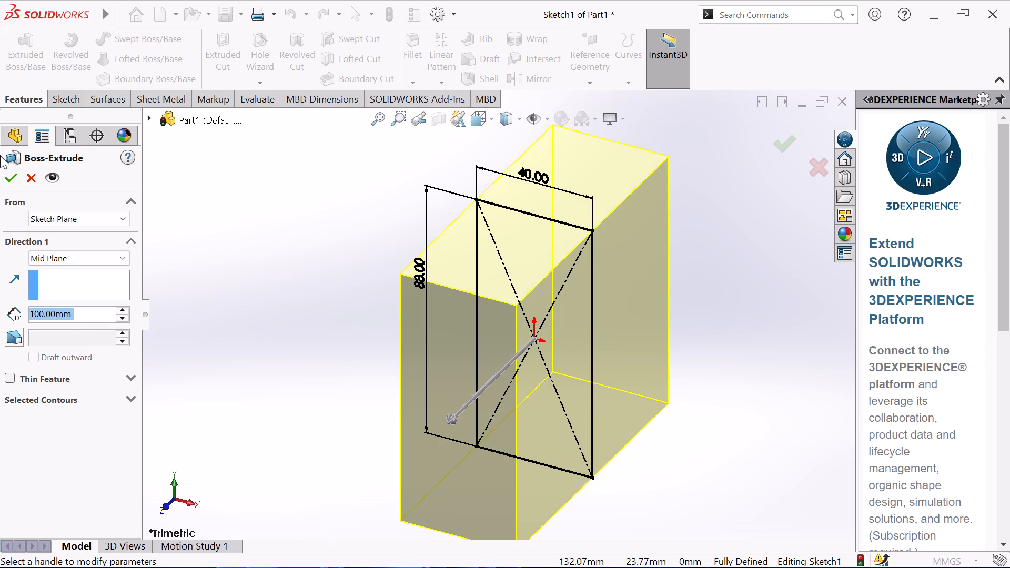
pyautogui.click(13, 177)
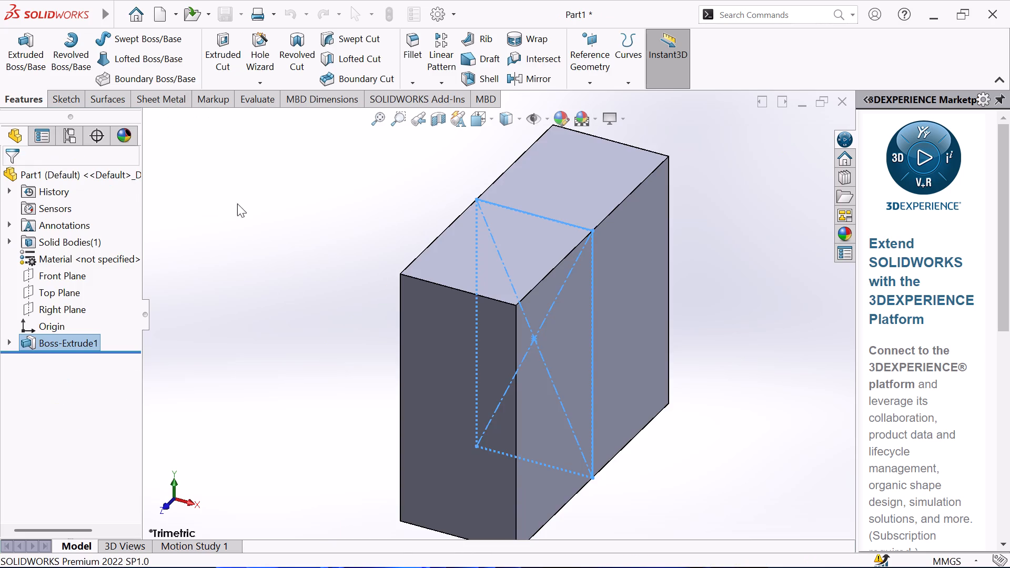
# Start a sketch on the block's 40 x 88 mm front face and convert the face outline into sketch entities.
pyautogui.click(306, 274)
pyautogui.click(492, 366)
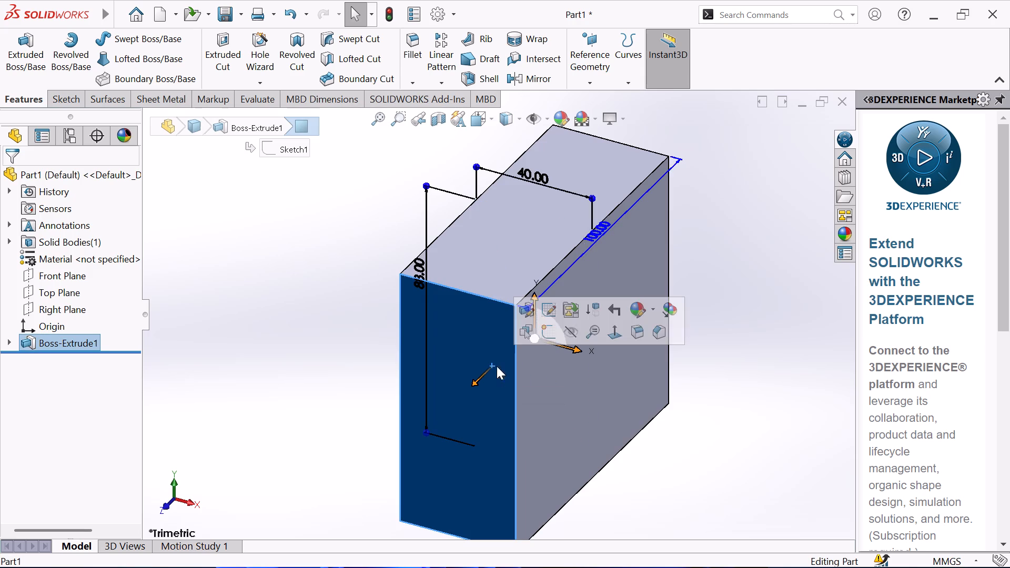
pyautogui.click(546, 327)
pyautogui.click(323, 323)
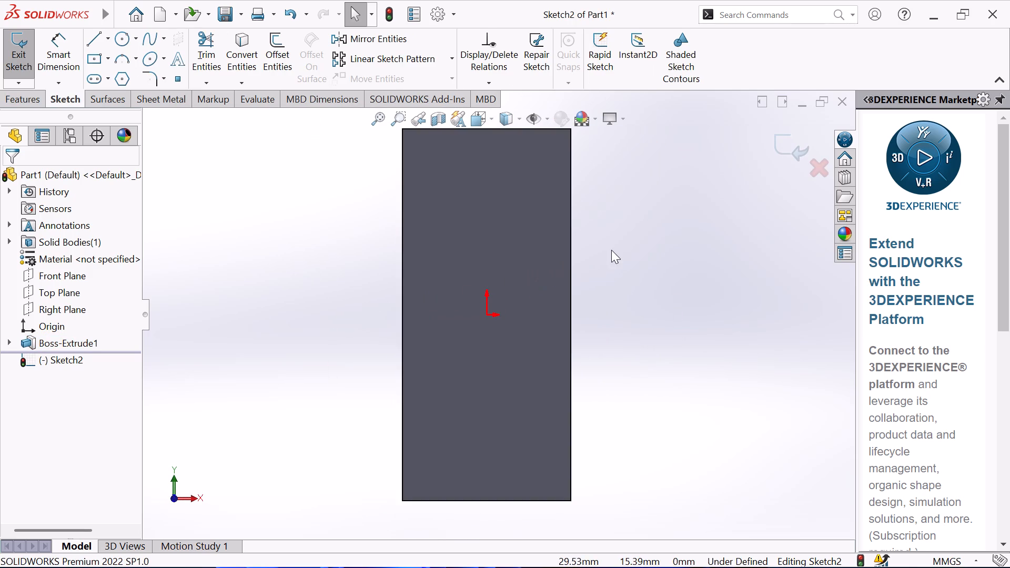
pyautogui.click(458, 245)
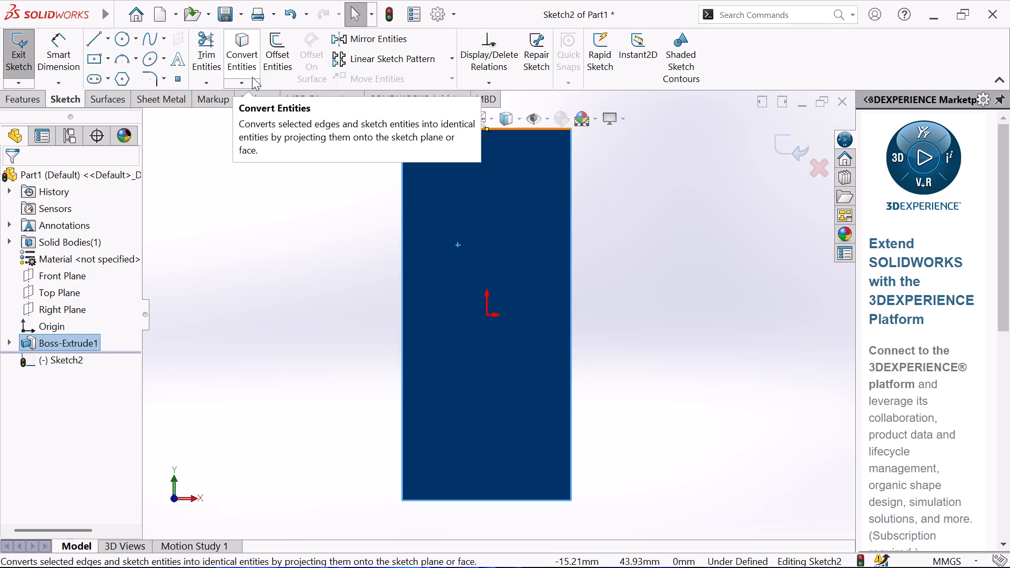
pyautogui.click(243, 51)
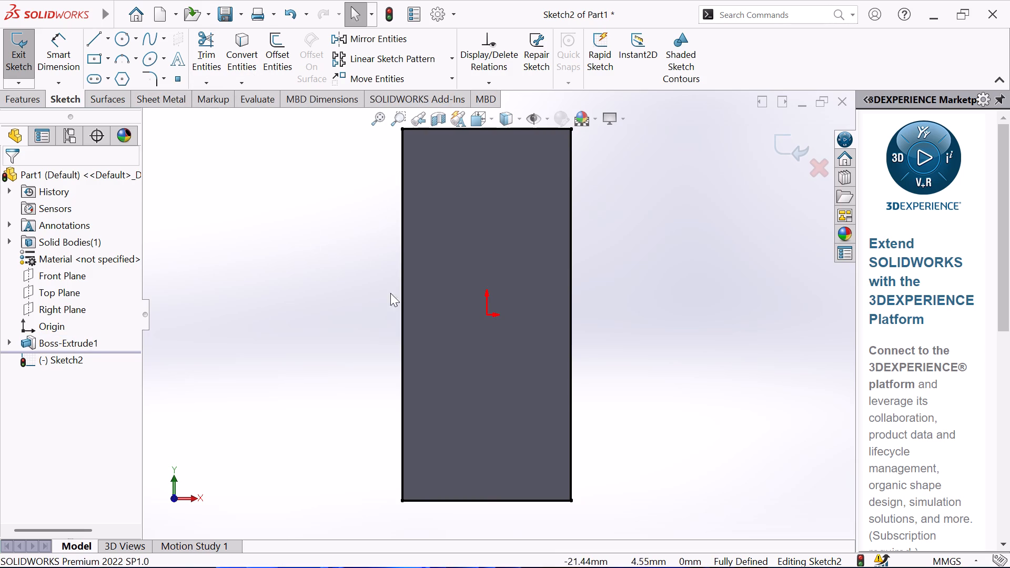
# Sketch an open seven-line stepped slot profile starting and ending on the face's left edge, with a vertical inner side about 66.5 mm long.
pyautogui.click(99, 34)
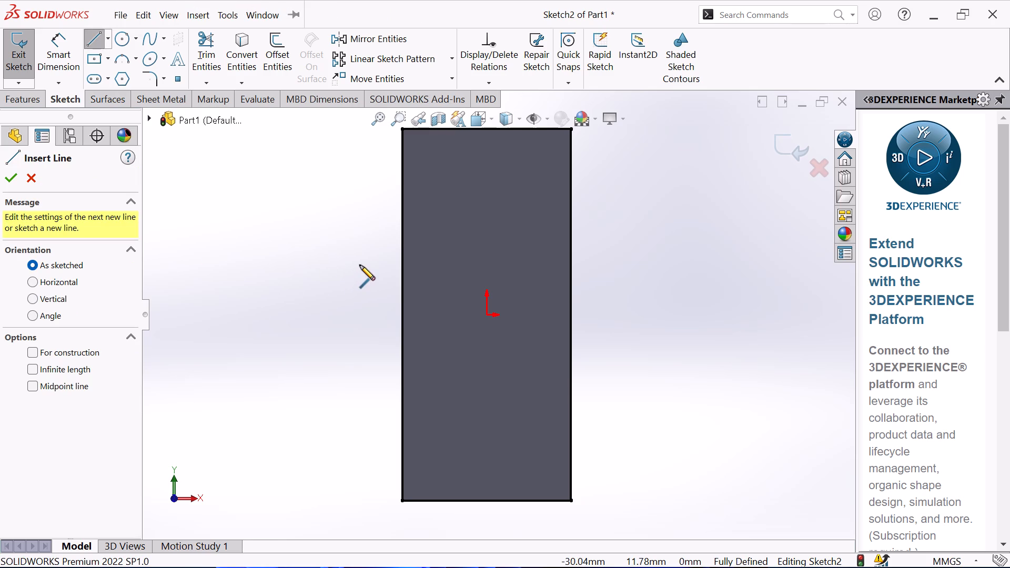
pyautogui.click(405, 185)
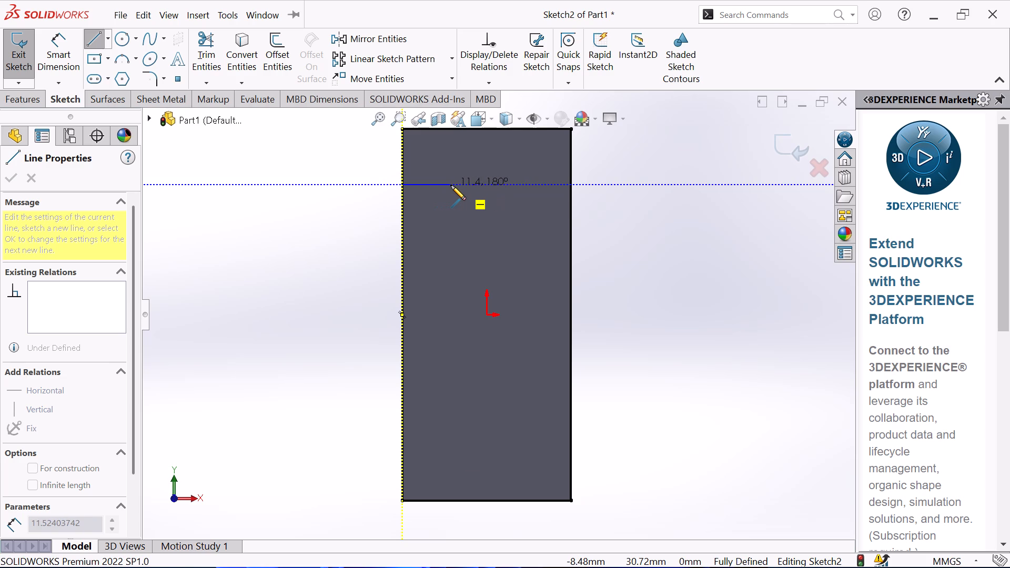
pyautogui.click(451, 185)
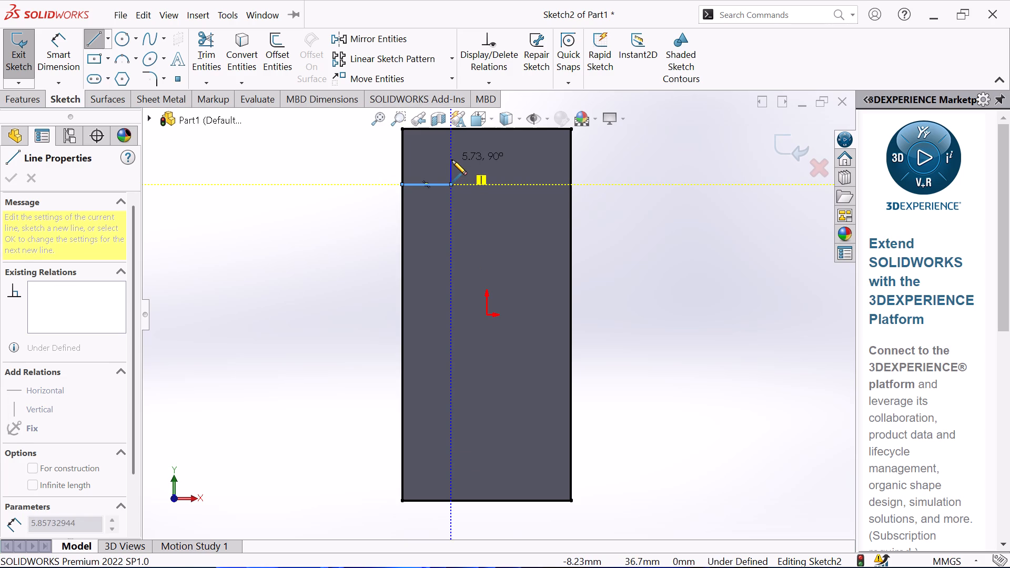
pyautogui.click(454, 158)
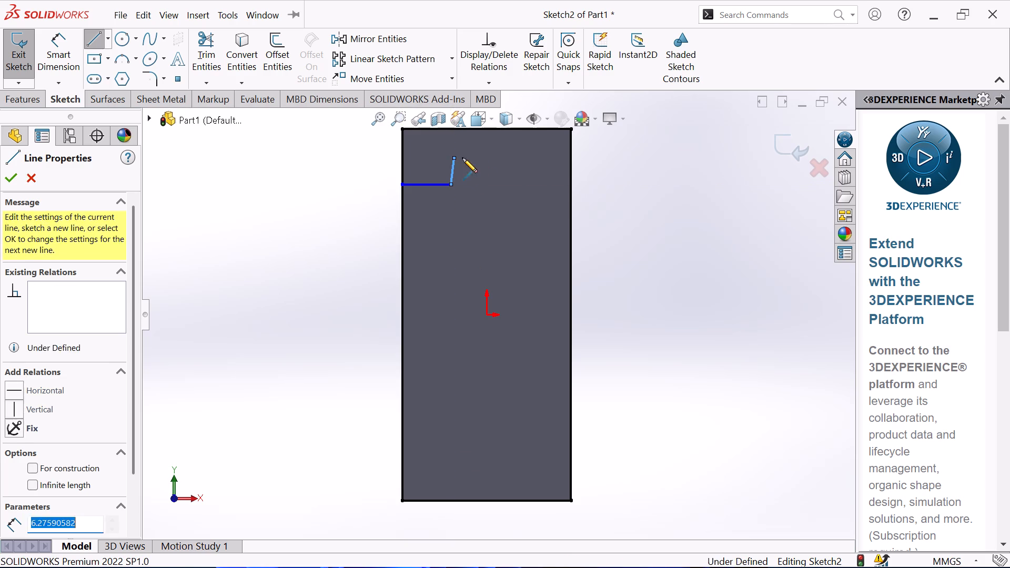
pyautogui.click(517, 158)
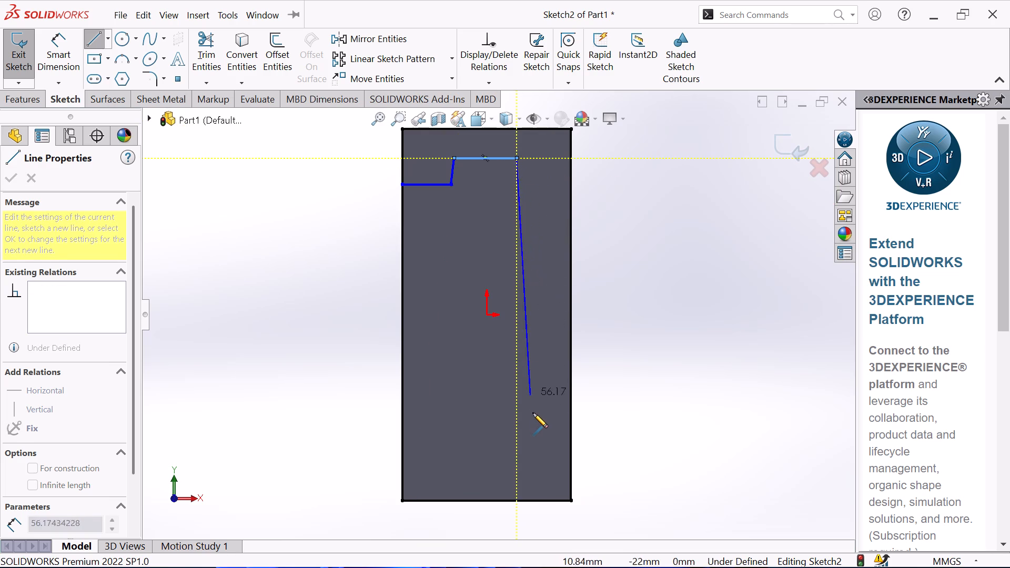
pyautogui.click(518, 439)
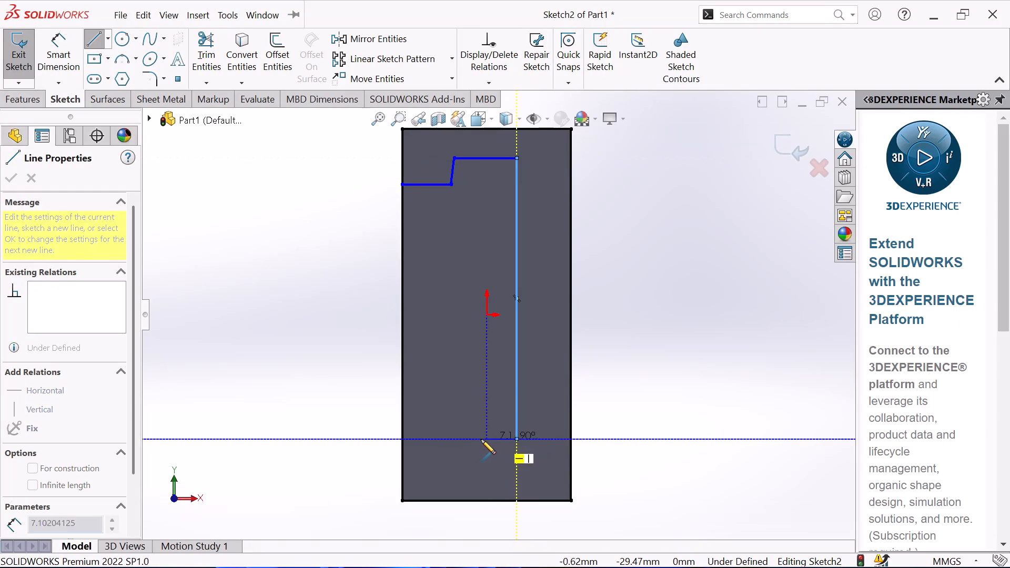
pyautogui.click(471, 439)
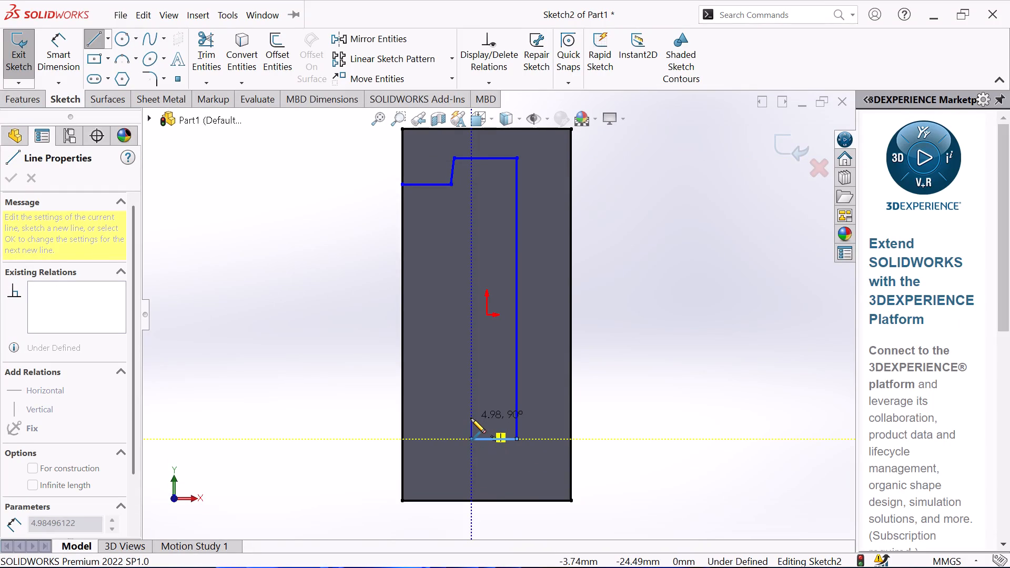
pyautogui.click(471, 418)
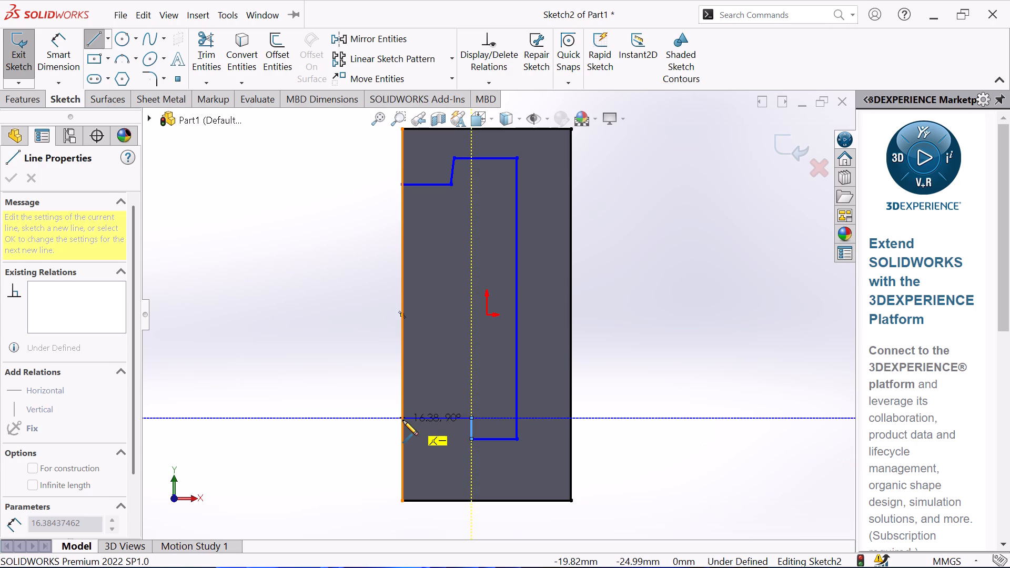
pyautogui.click(403, 420)
pyautogui.rightClick(278, 389)
pyautogui.click(326, 387)
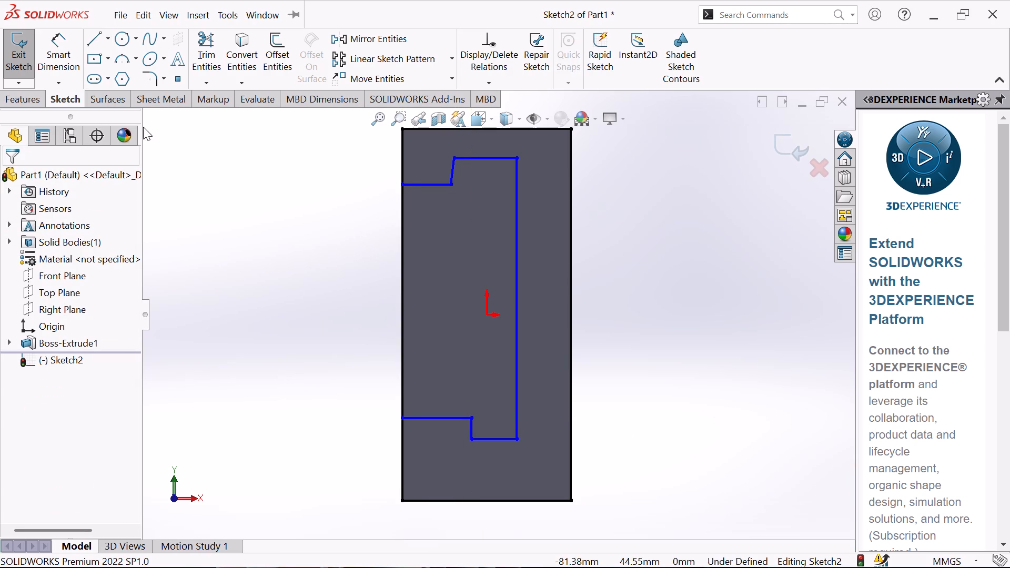
# Dimension the slot's lower opening line 22 mm from the bottom edge of the face.
pyautogui.click(68, 54)
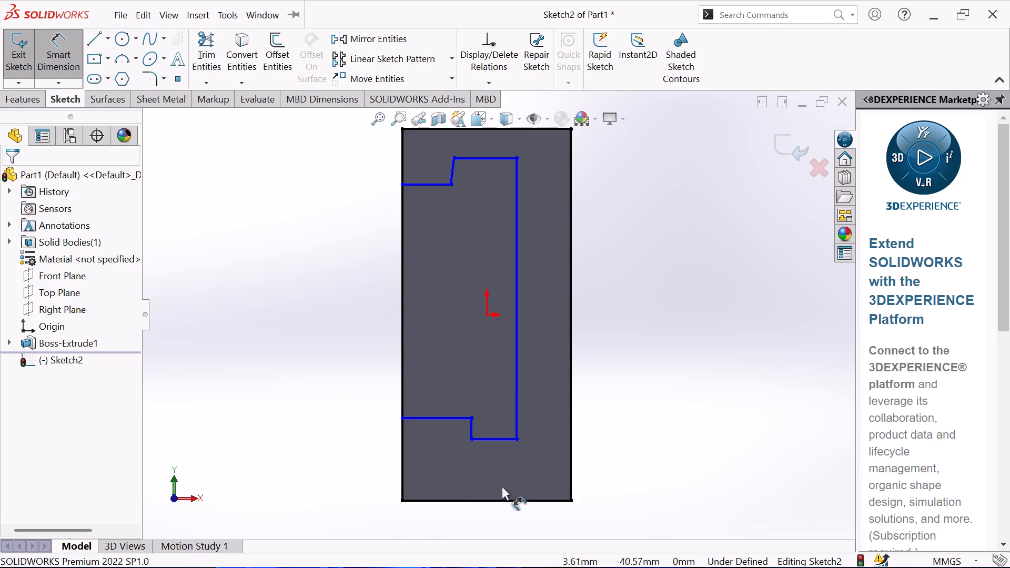
pyautogui.click(410, 419)
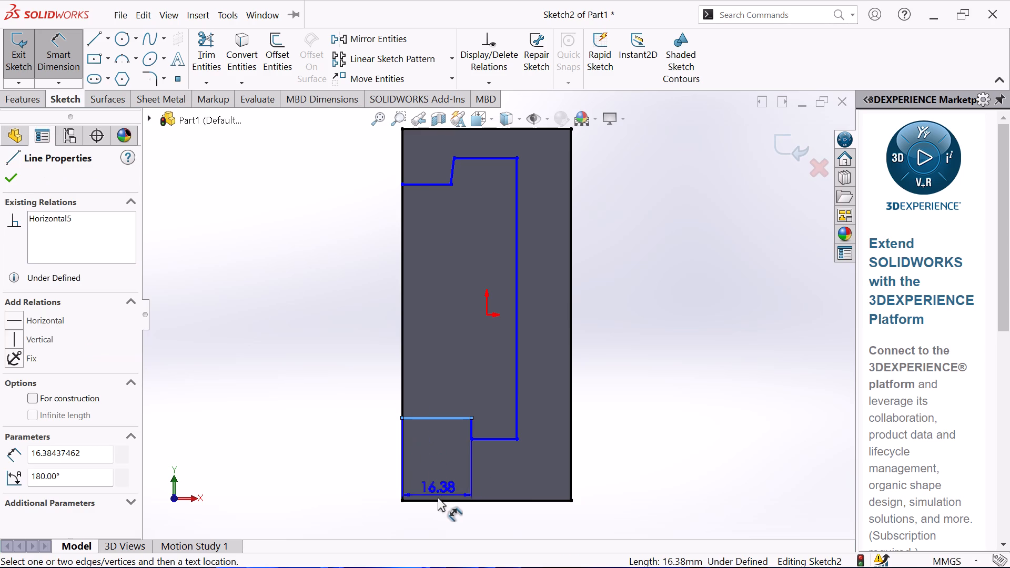
pyautogui.click(436, 502)
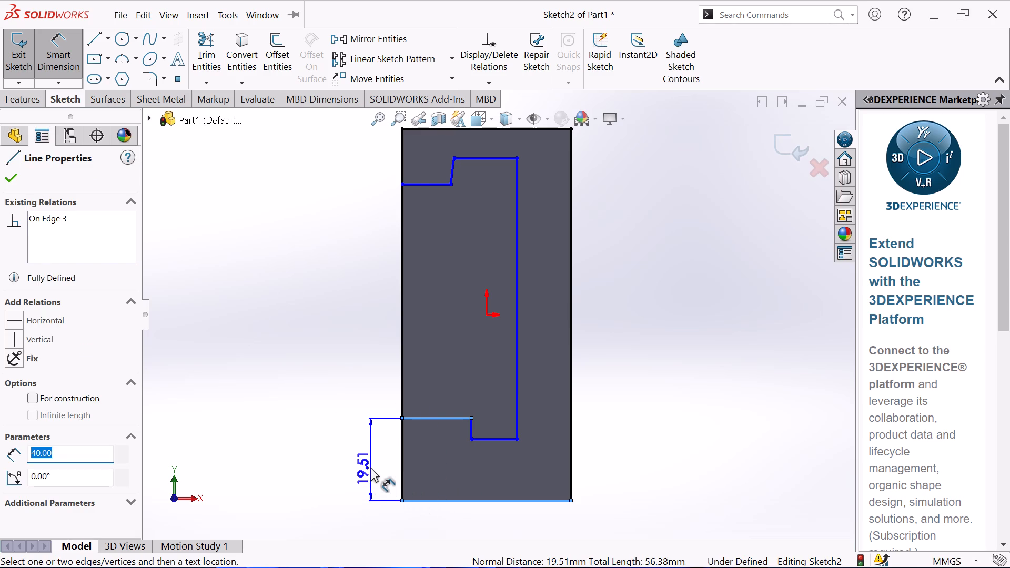
pyautogui.click(371, 468)
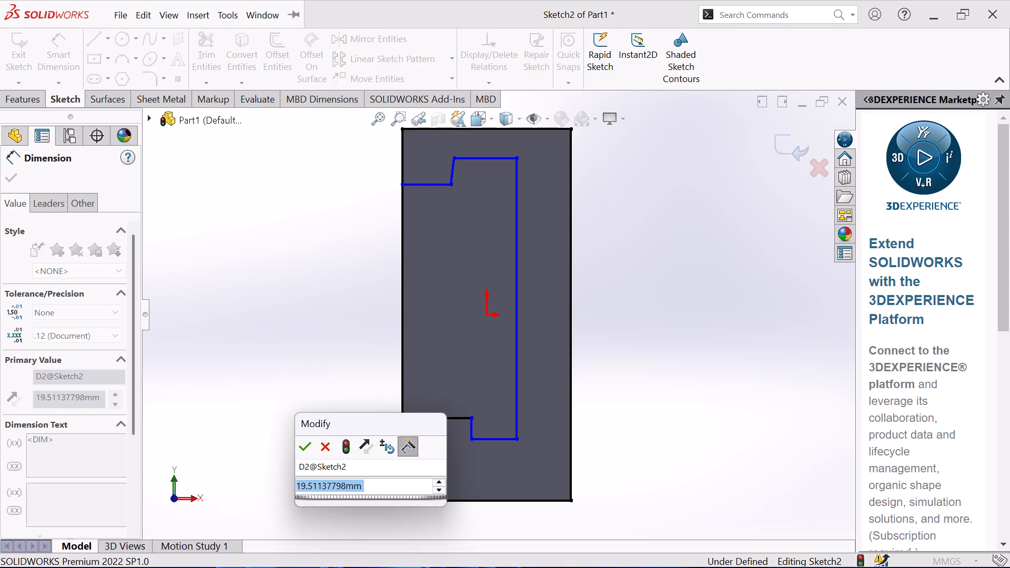
pyautogui.press('2')
pyautogui.press('2')
pyautogui.press('Return')
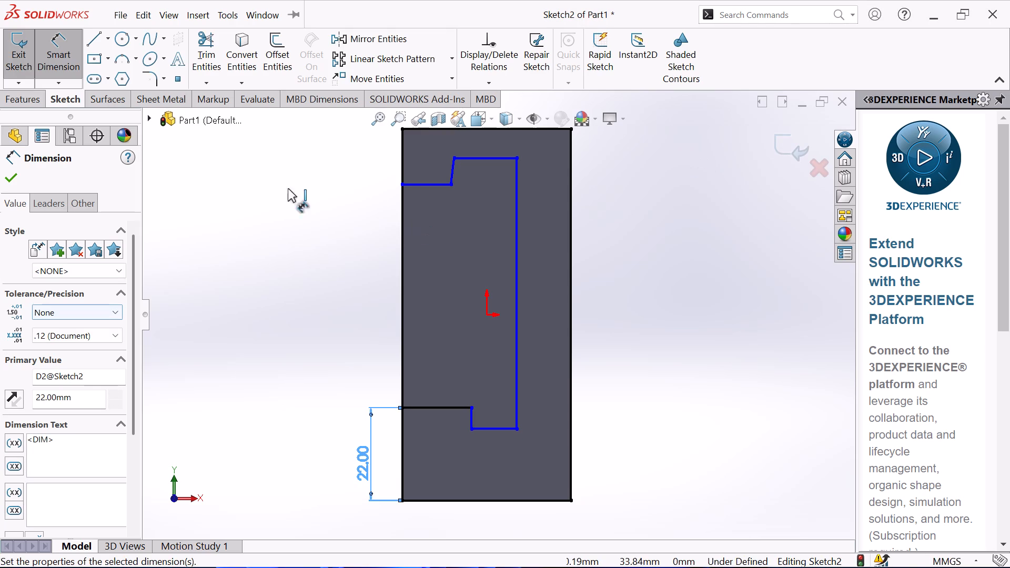
# Dimension the slot's upper opening line 22 mm from the top edge of the face.
pyautogui.scroll(1, 426, 195)
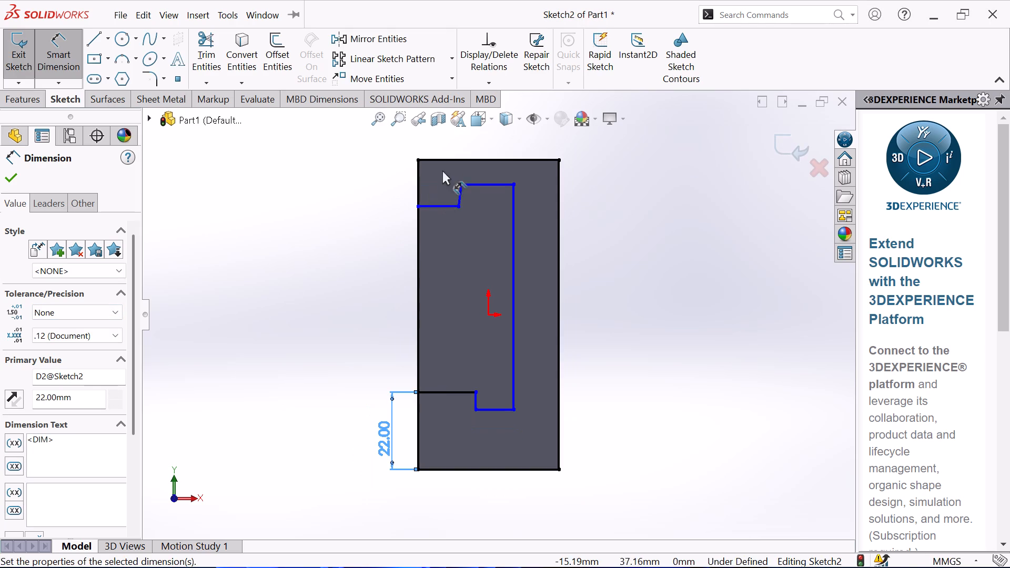
pyautogui.scroll(-2, 447, 164)
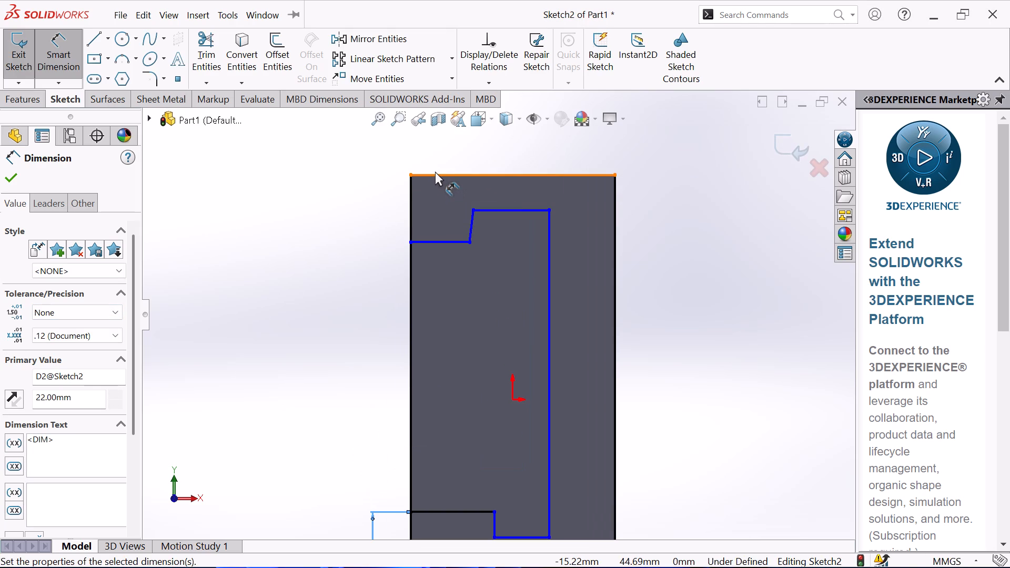
pyautogui.click(435, 171)
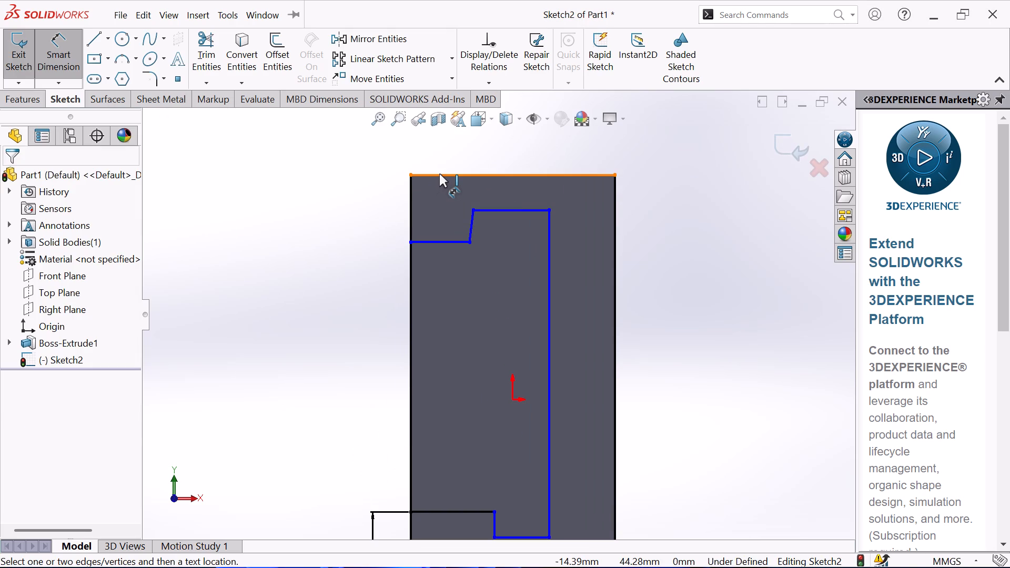
pyautogui.click(439, 174)
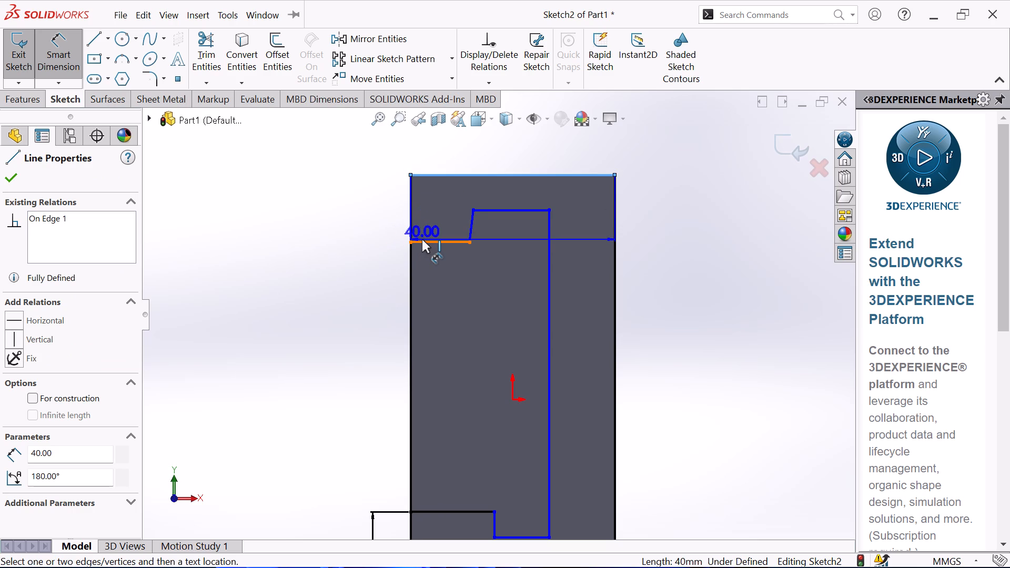
pyautogui.click(422, 239)
pyautogui.click(359, 209)
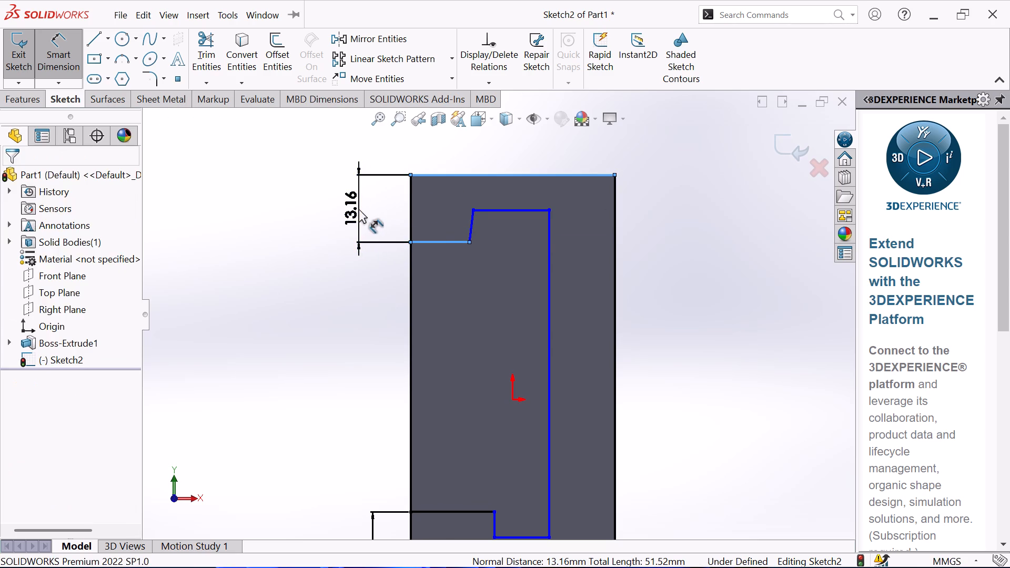
pyautogui.press('2')
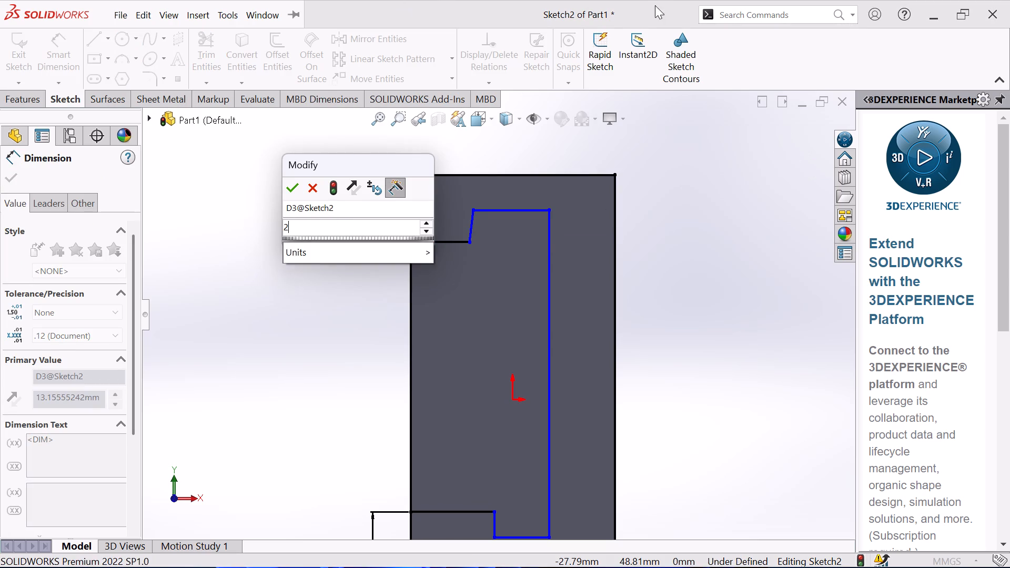
pyautogui.press('2')
pyautogui.press('Return')
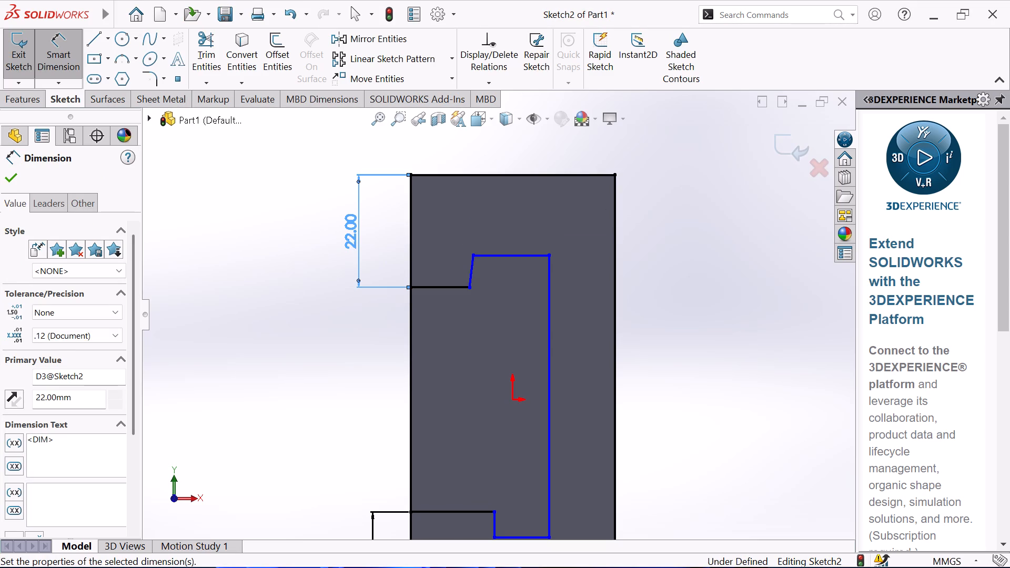
# Dimension the slot's long vertical line 12 mm from the right edge of the face.
pyautogui.scroll(1, 433, 364)
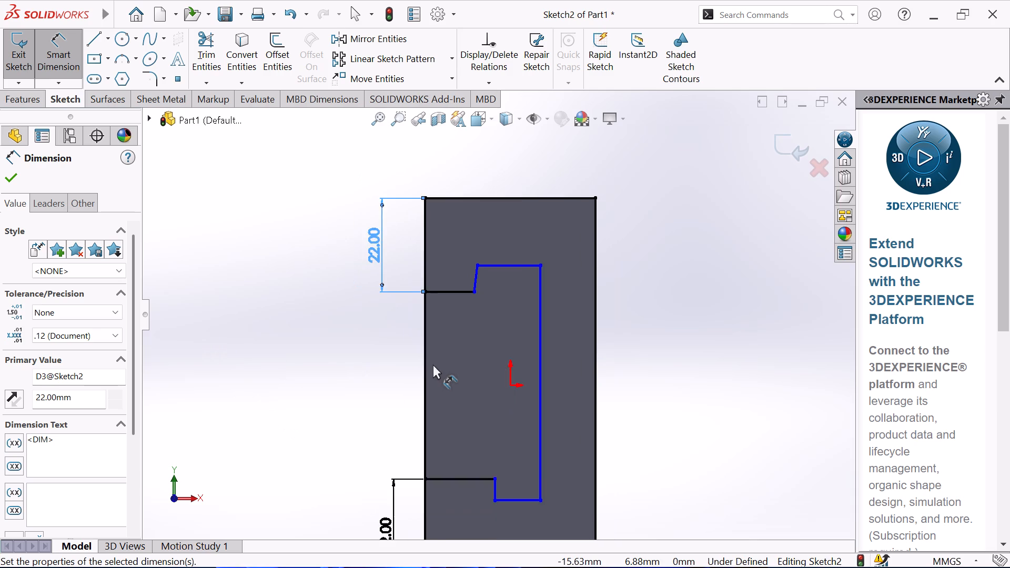
pyautogui.scroll(1, 433, 364)
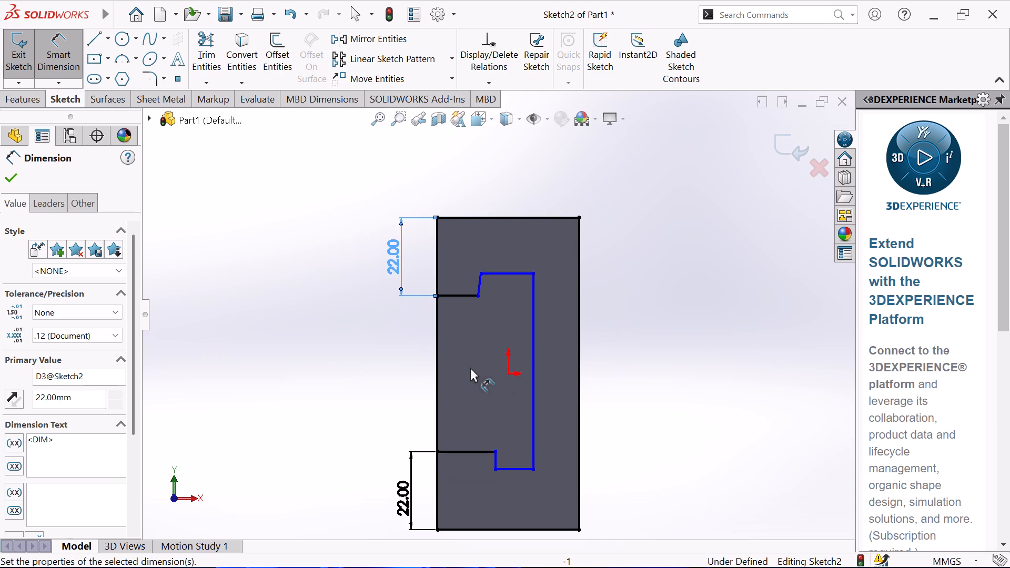
pyautogui.click(581, 411)
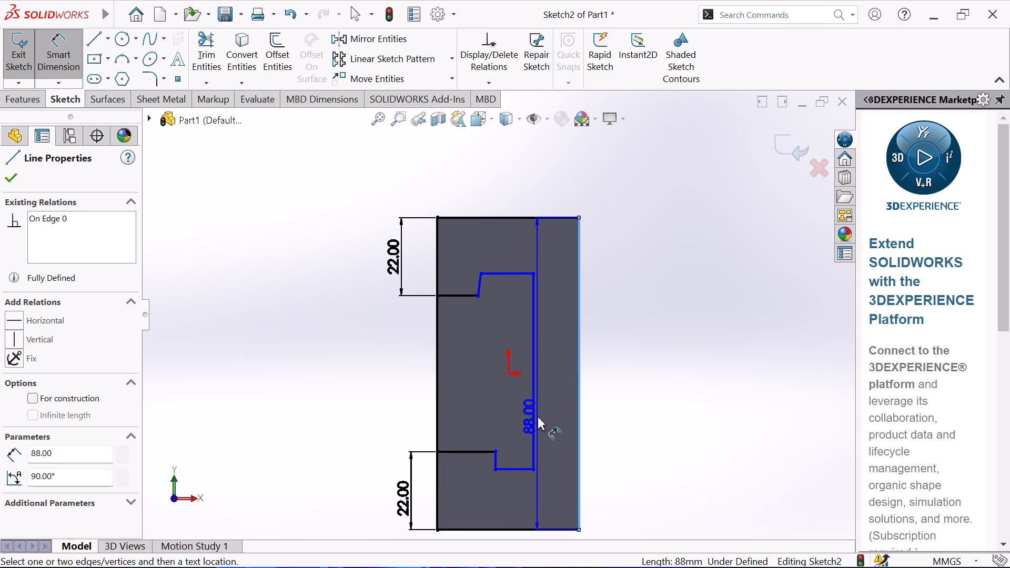
pyautogui.click(535, 427)
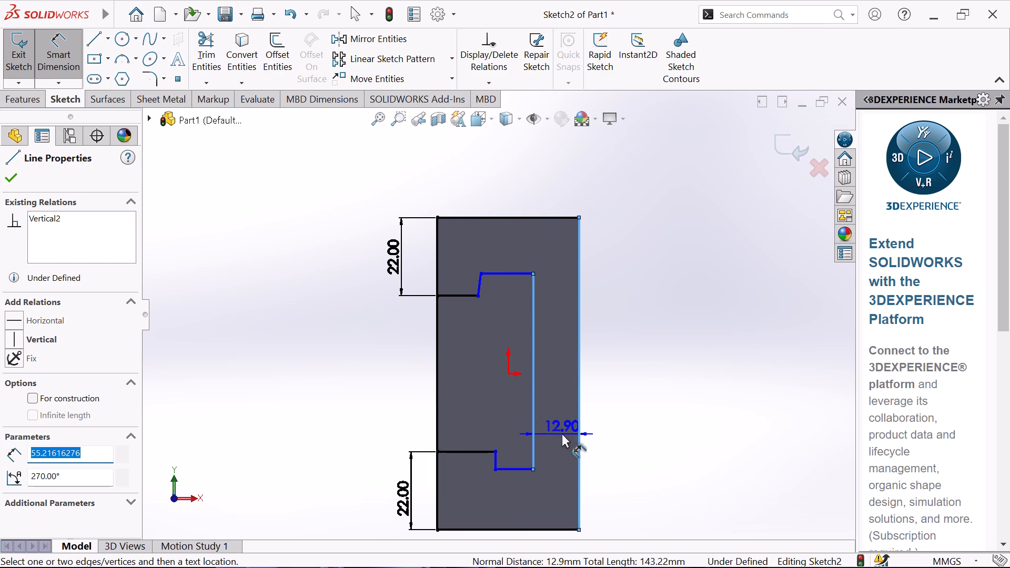
pyautogui.click(562, 433)
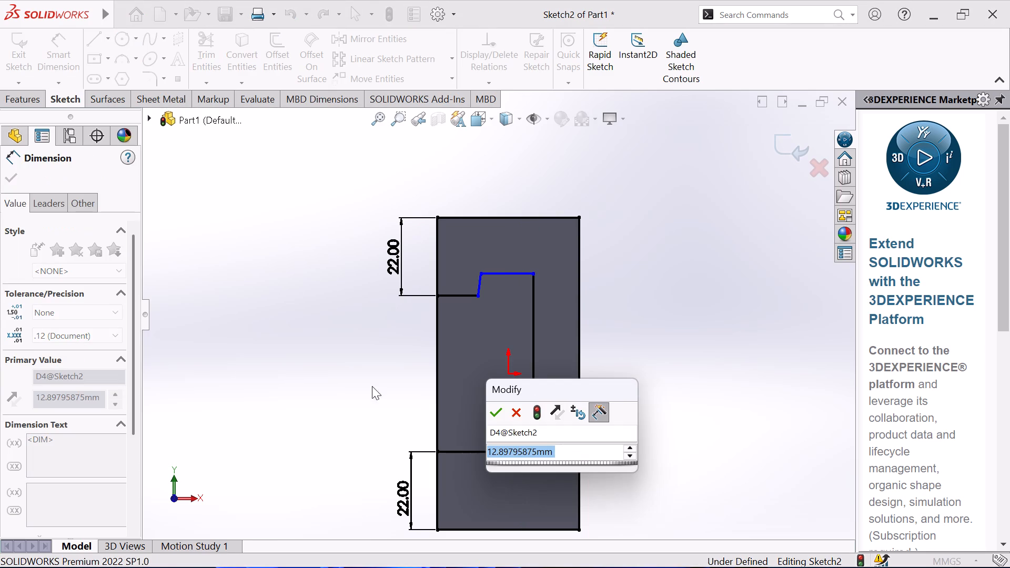
pyautogui.press('1')
pyautogui.press('2')
pyautogui.press('Return')
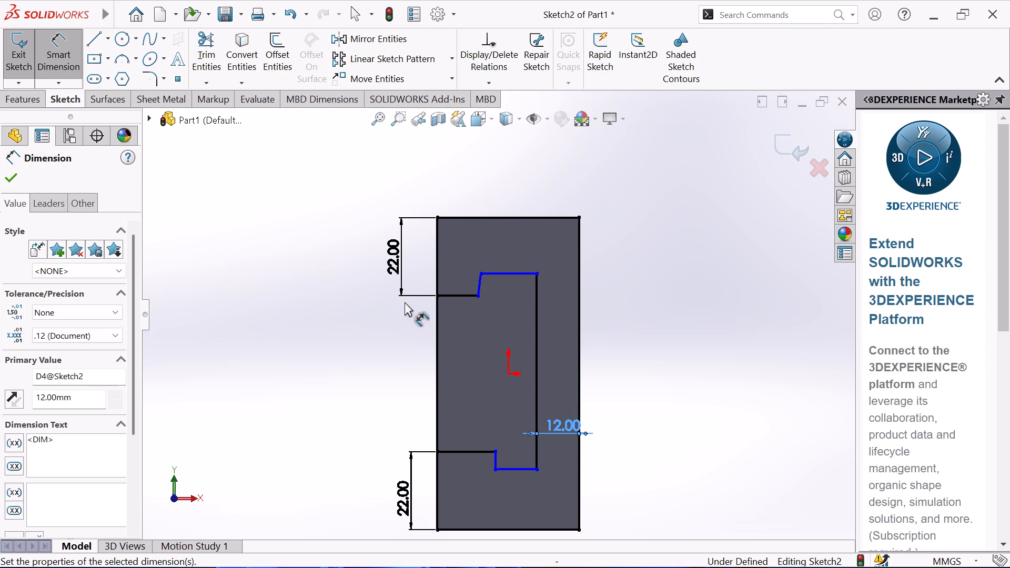
# Dimension the length of the slot's upper opening line as 12 mm.
pyautogui.click(466, 299)
pyautogui.click(459, 334)
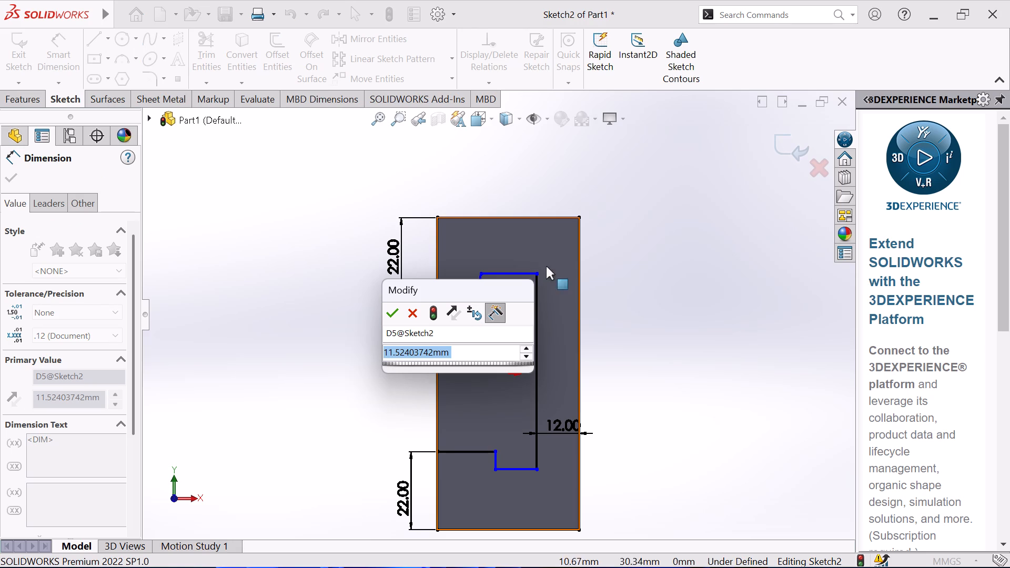
pyautogui.write('12')
pyautogui.press('Return')
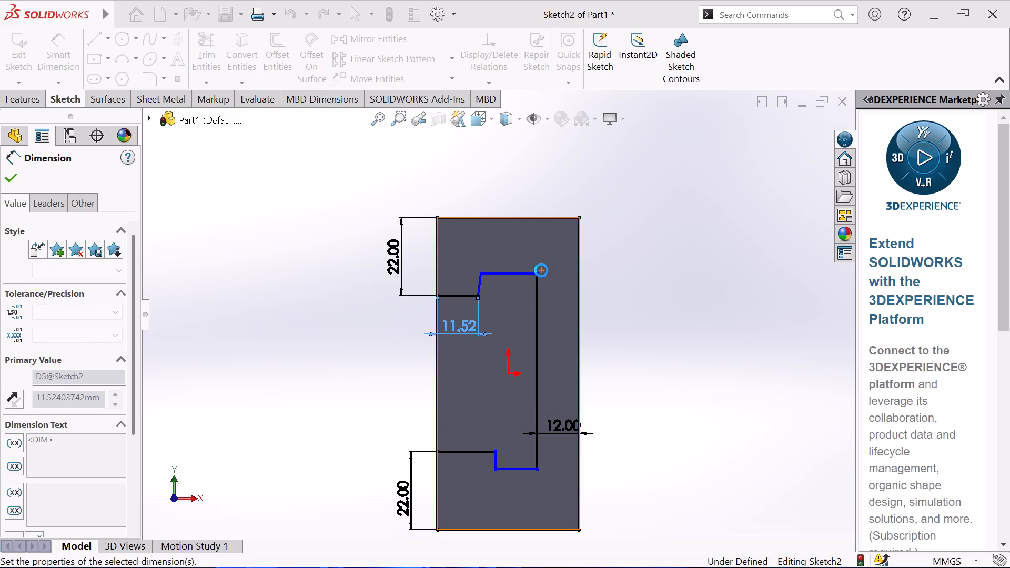
# Dimension the length of the slot's lower opening line as 12 mm.
pyautogui.click(453, 452)
pyautogui.click(458, 429)
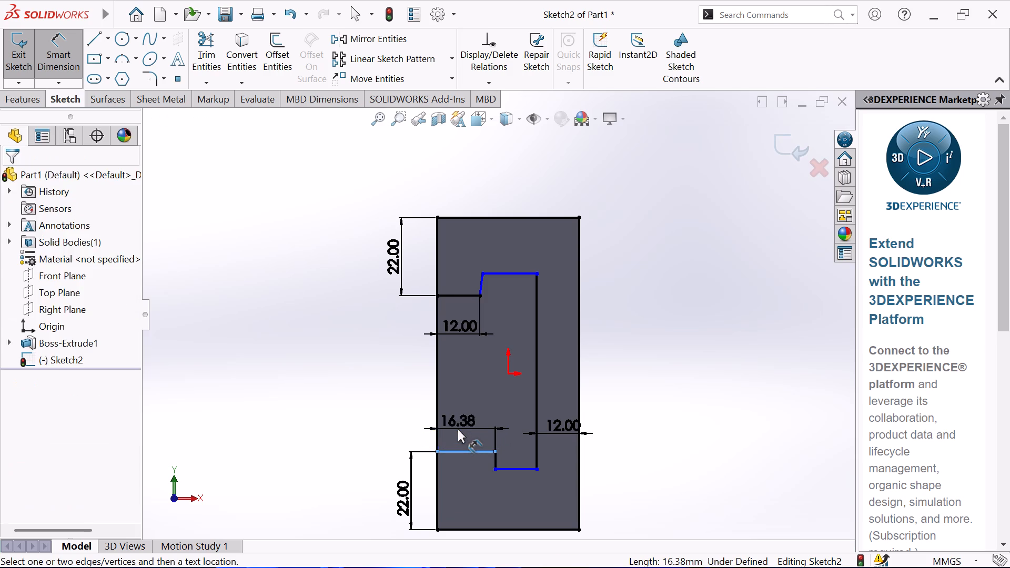
pyautogui.press('1')
pyautogui.press('2')
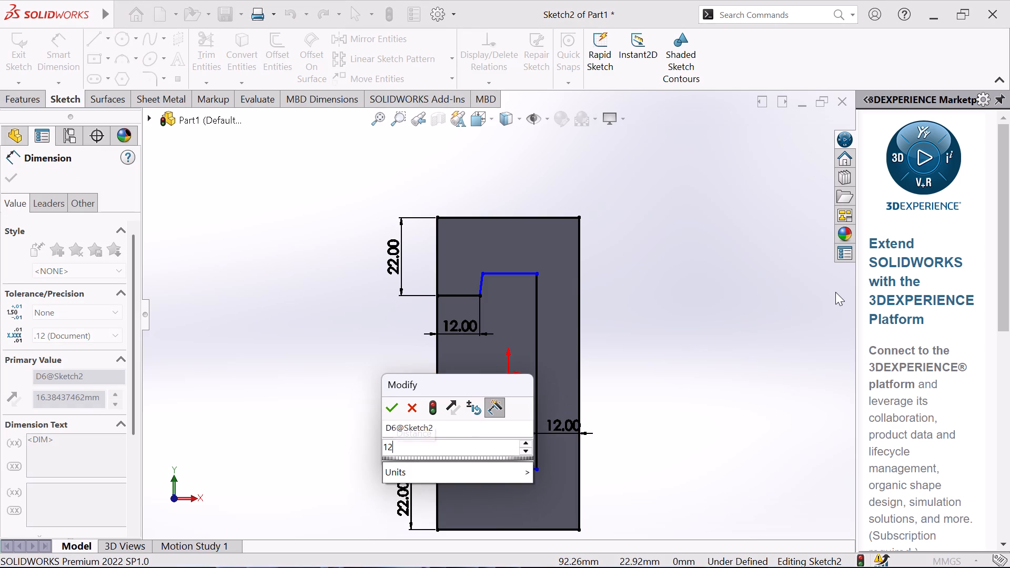
pyautogui.press('Return')
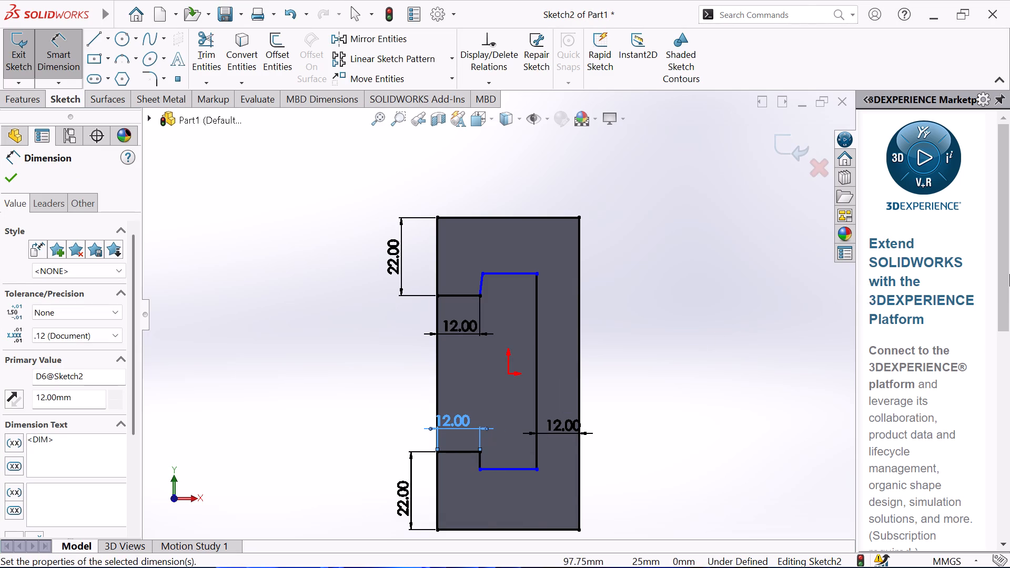
pyautogui.rightClick(292, 290)
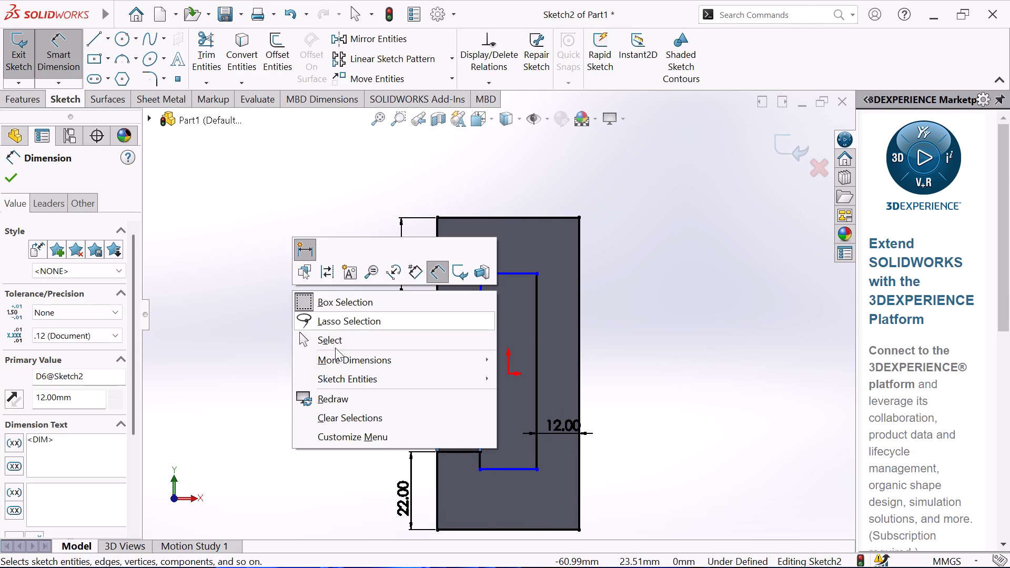
pyautogui.click(339, 338)
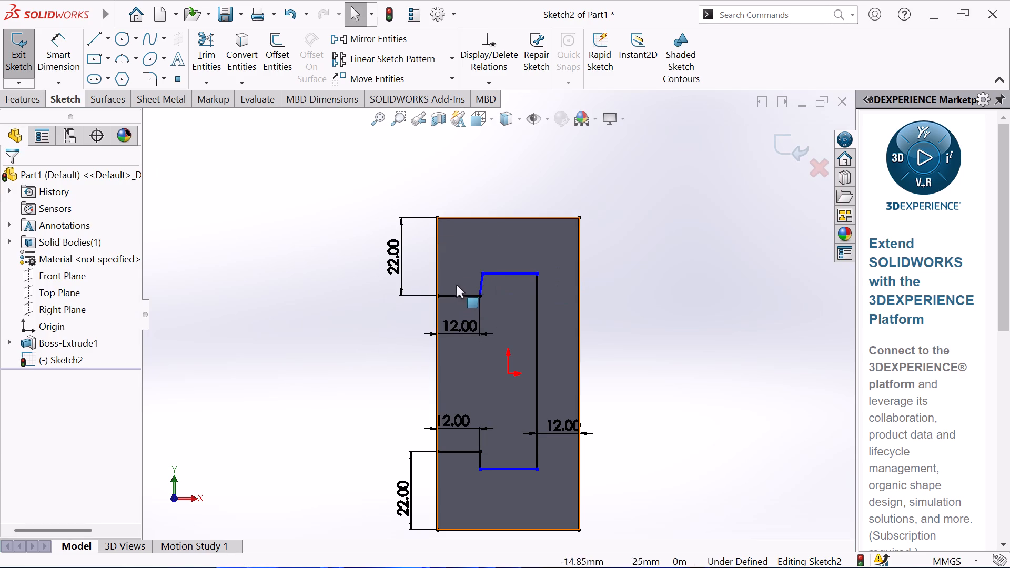
# Add a vertical relation to the slanted short line at the slot's upper step.
pyautogui.click(481, 280)
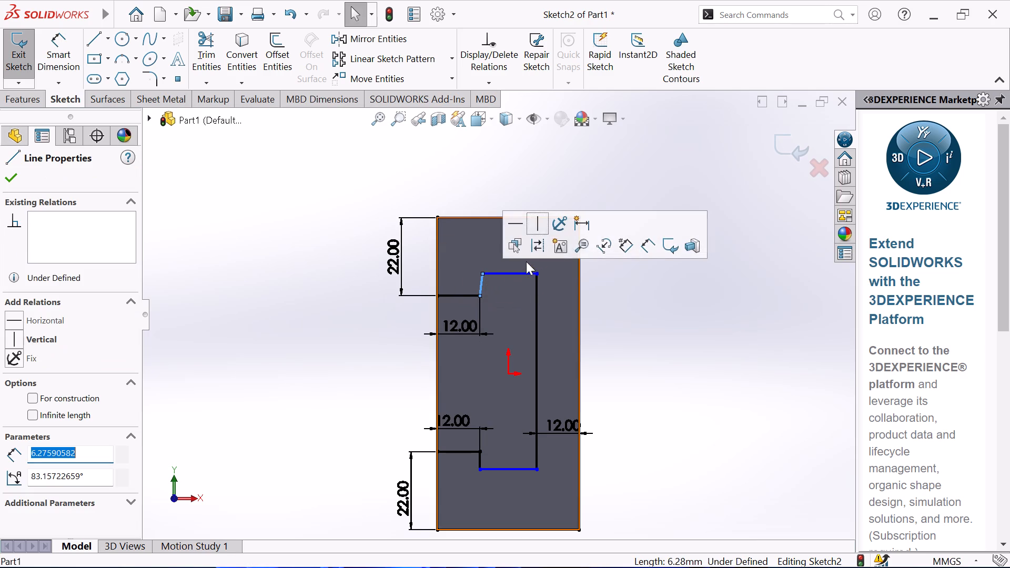
pyautogui.click(537, 219)
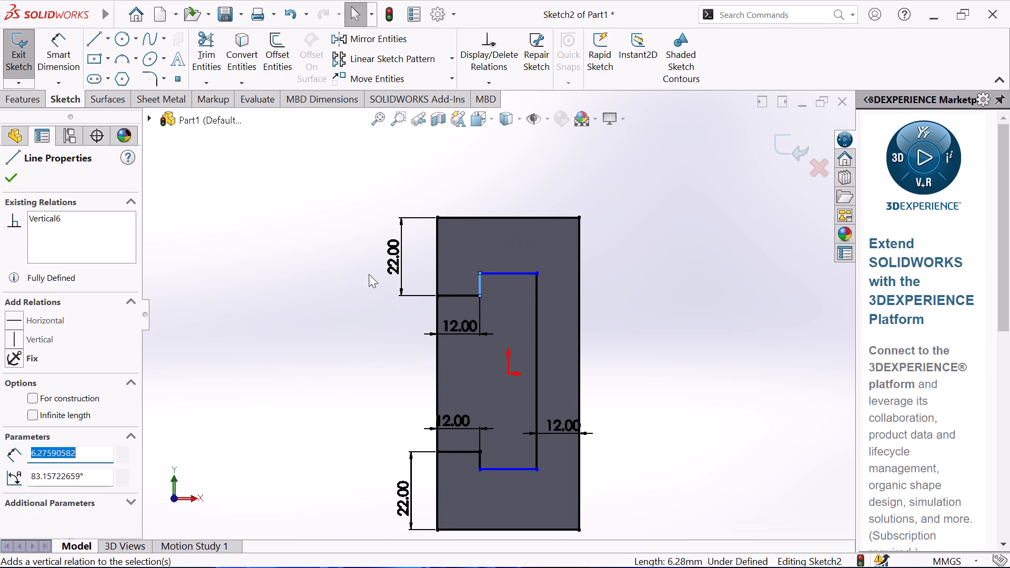
pyautogui.click(18, 181)
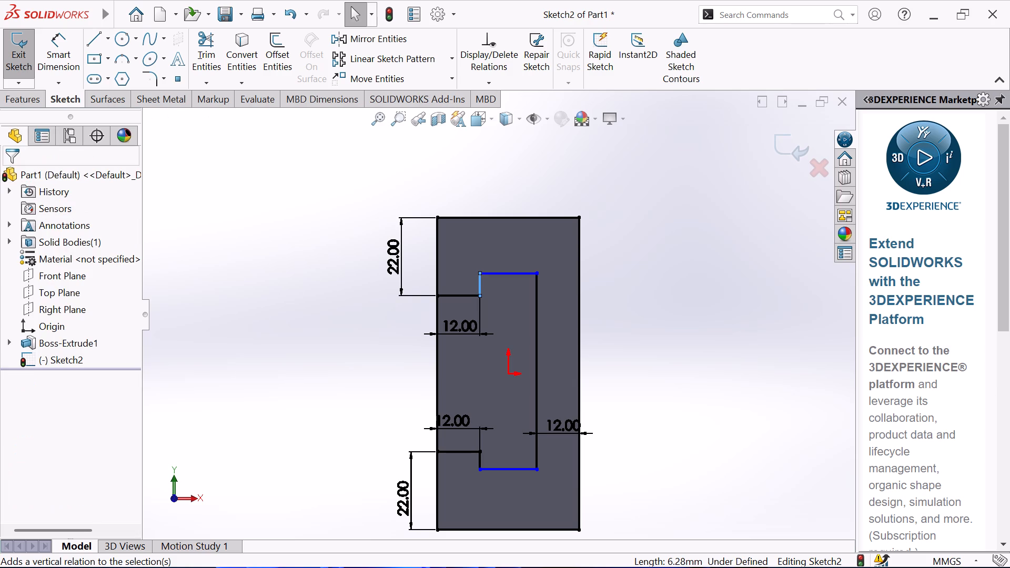
# Sketch a horizontal centerline about 117 mm long through the origin, extending past both sides of the block.
pyautogui.click(108, 32)
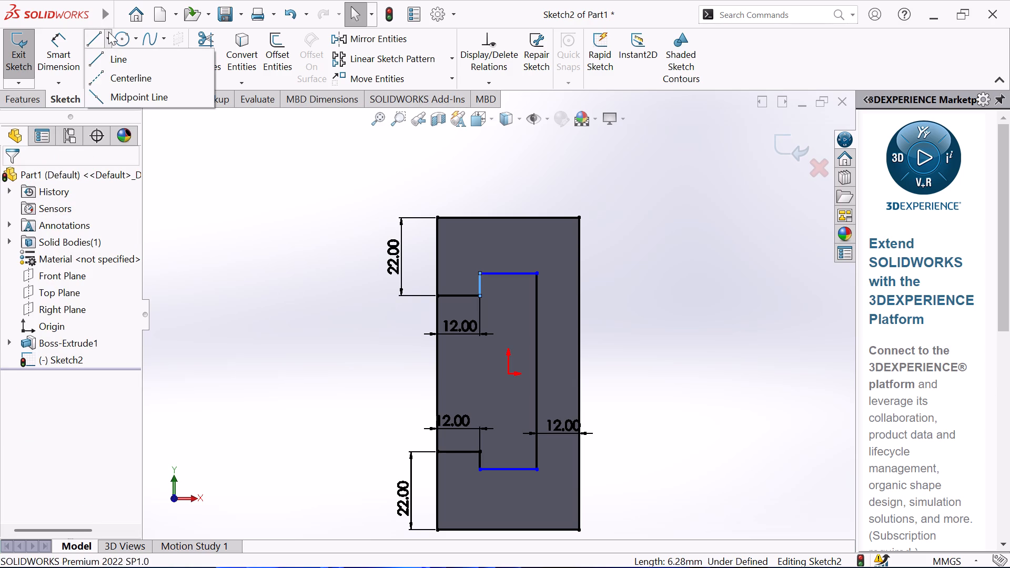
pyautogui.click(107, 80)
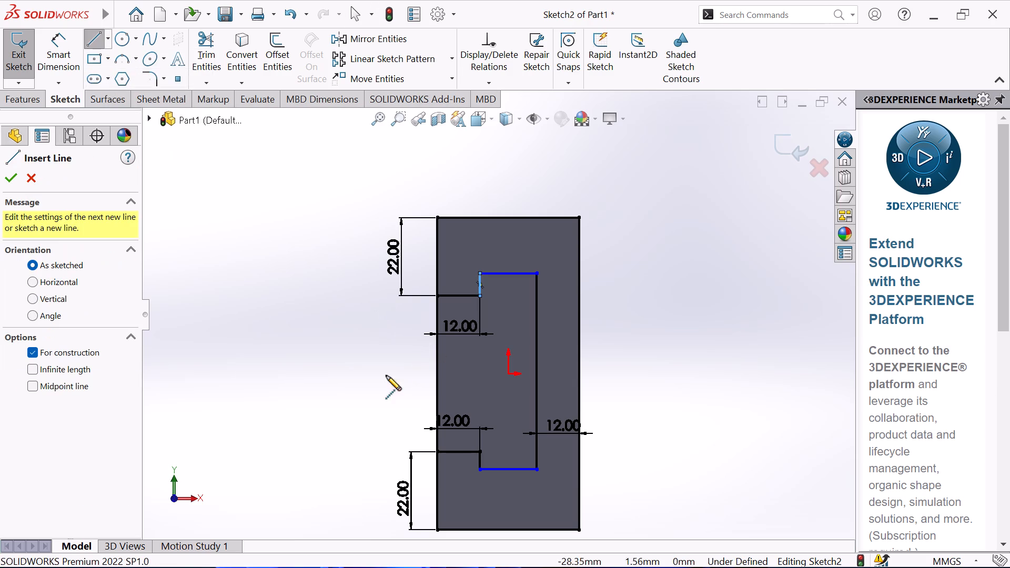
pyautogui.click(284, 372)
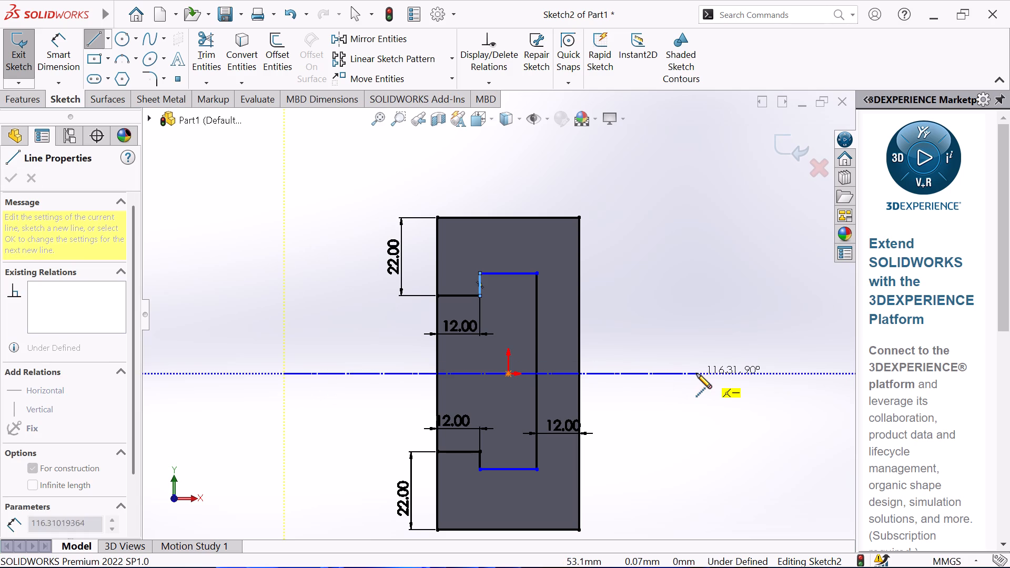
pyautogui.click(700, 371)
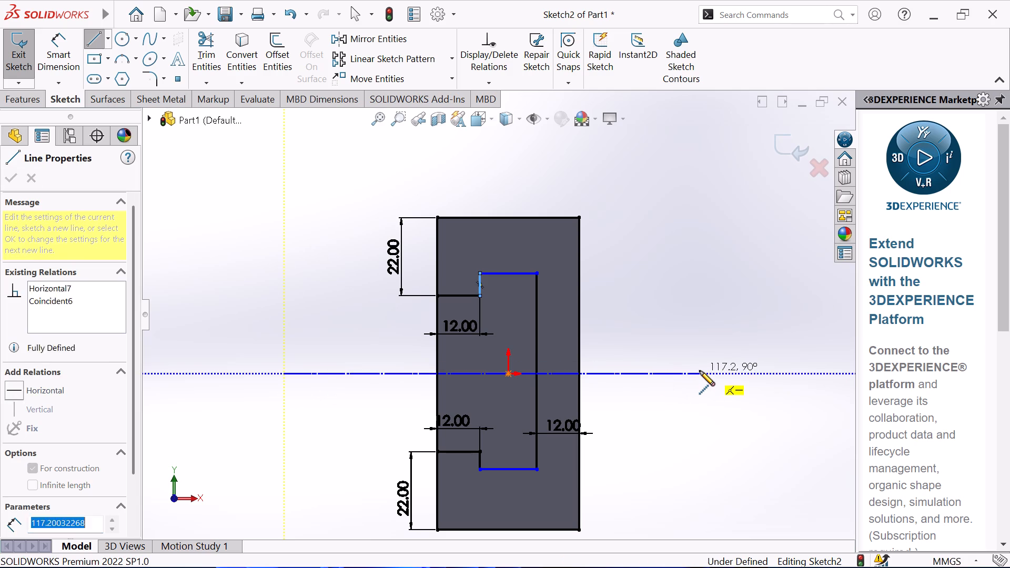
pyautogui.rightClick(636, 329)
pyautogui.click(677, 333)
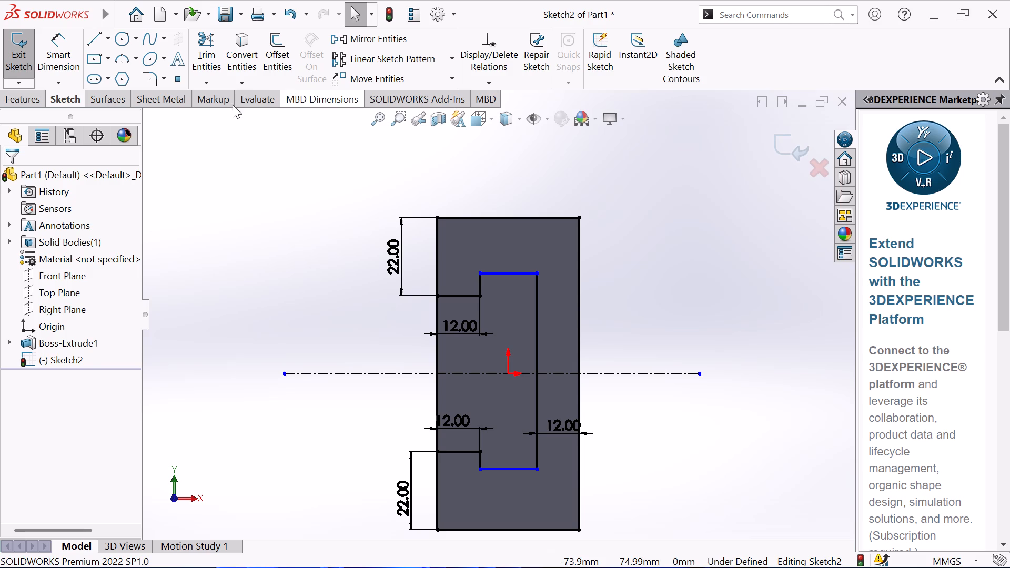
# Add a Symmetric relation between the two endpoints of the slot's long vertical line about the horizontal centerline.
pyautogui.click(484, 84)
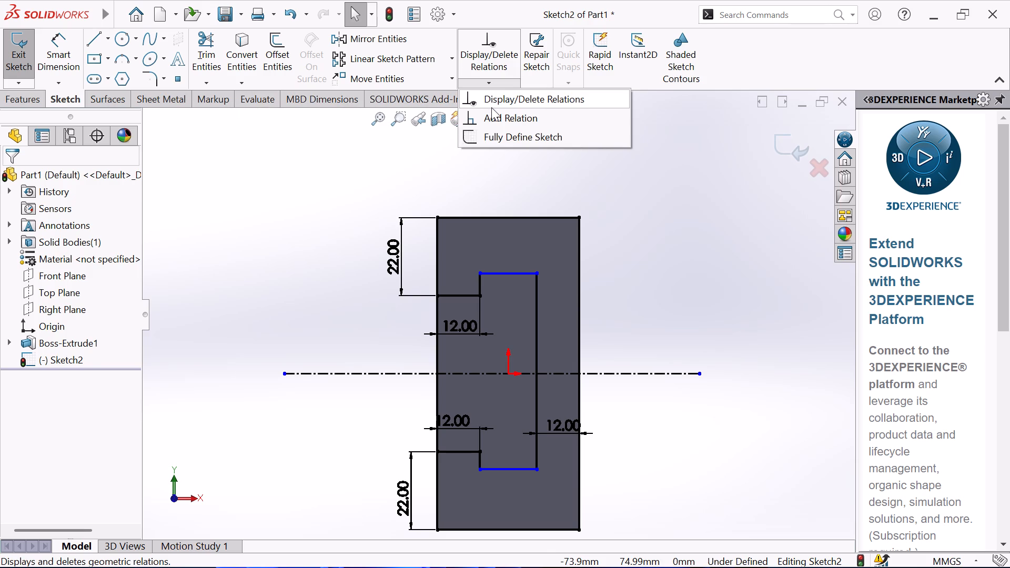
pyautogui.click(491, 117)
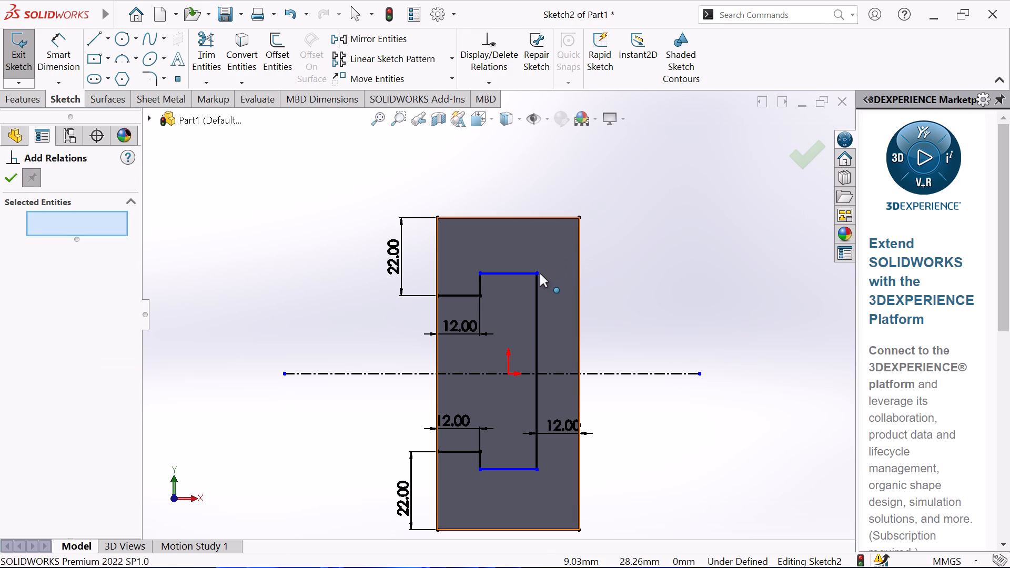
pyautogui.click(540, 273)
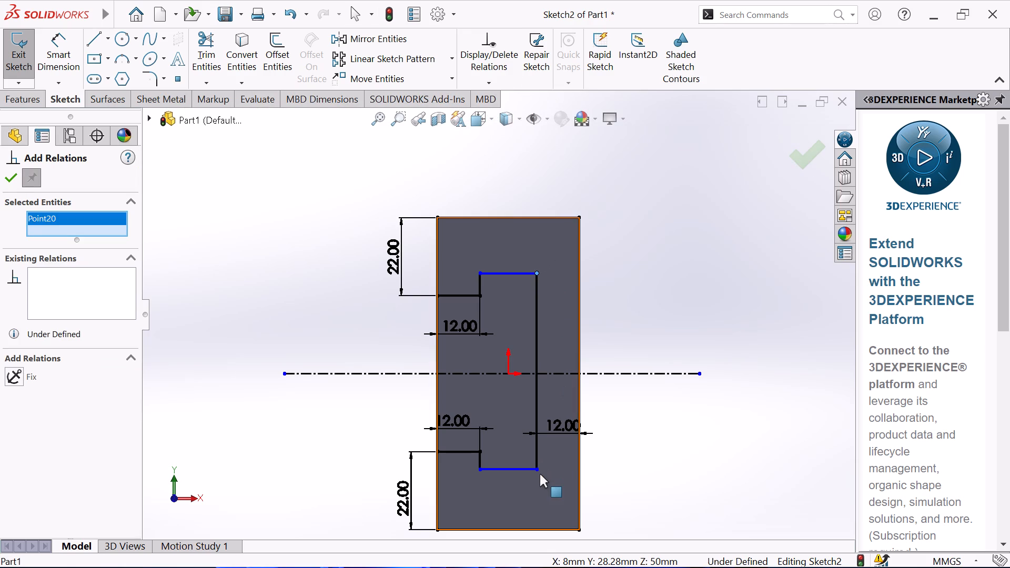
pyautogui.click(539, 472)
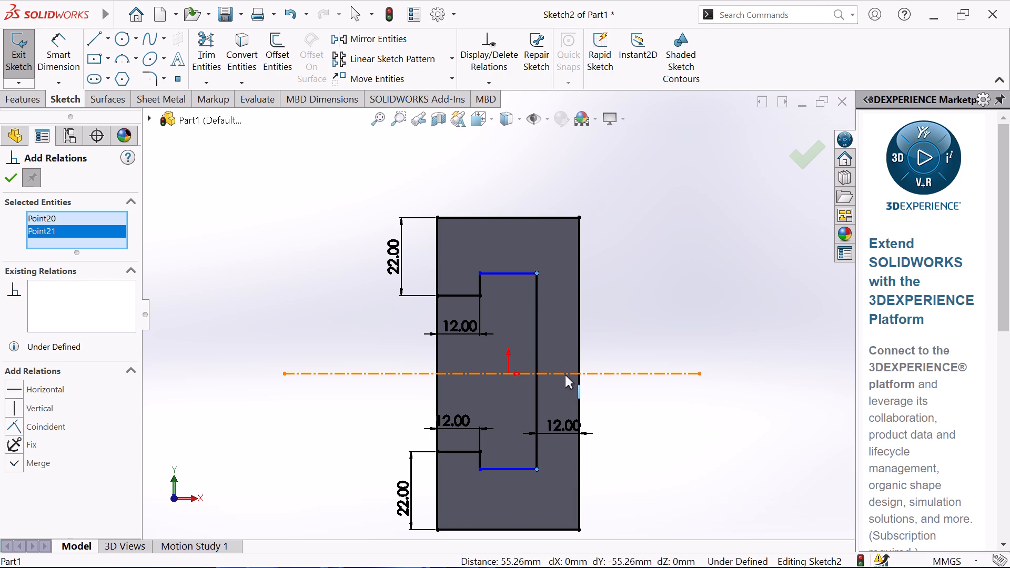
pyautogui.click(565, 375)
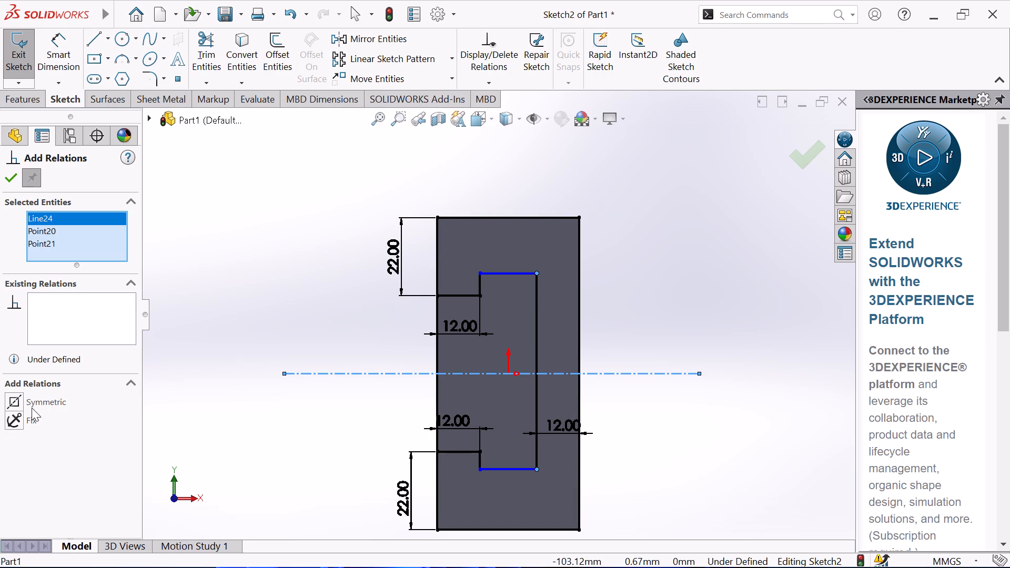
pyautogui.click(32, 401)
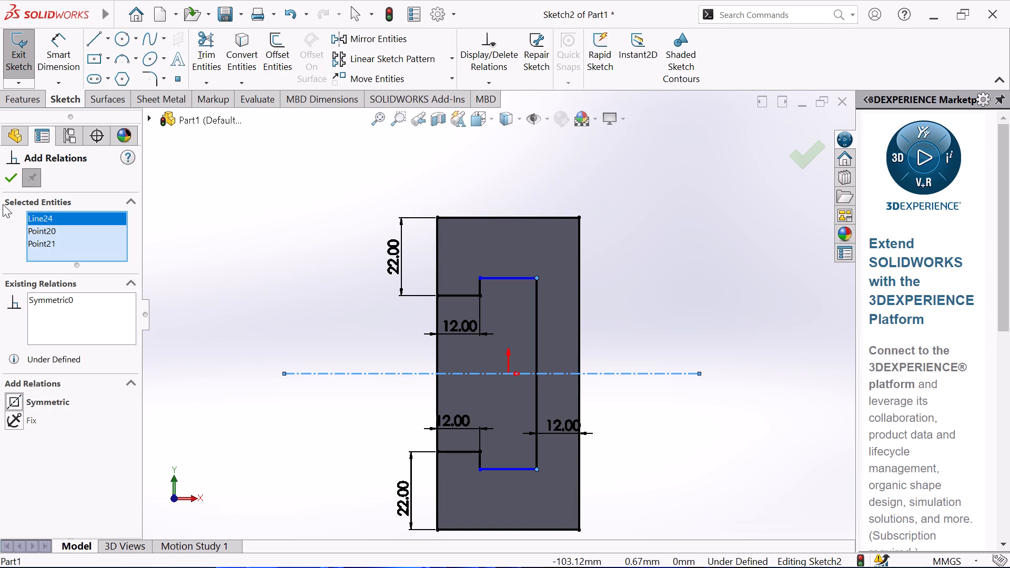
pyautogui.click(6, 173)
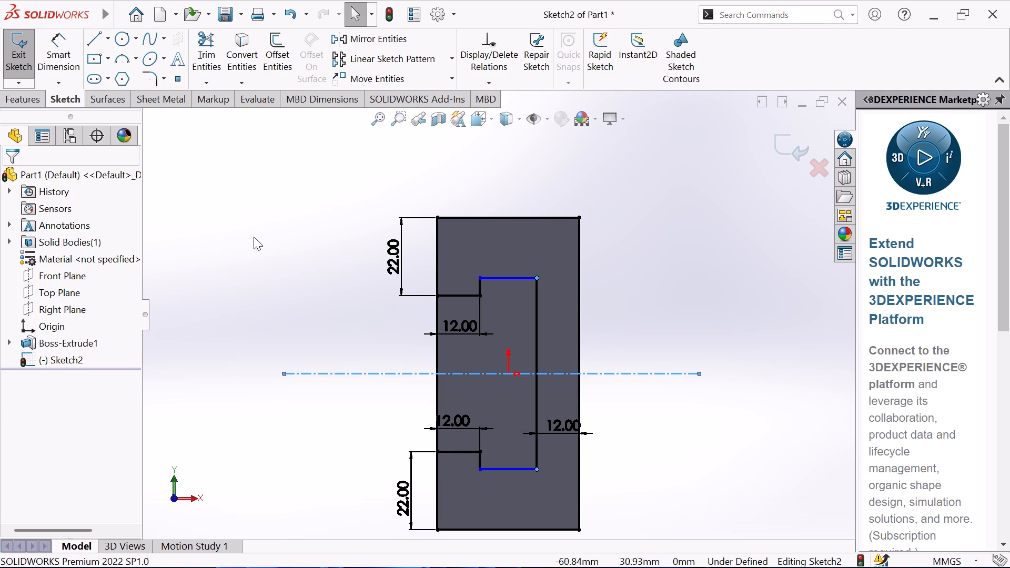
# Dimension the slot's long vertical line as 64 mm.
pyautogui.click(66, 64)
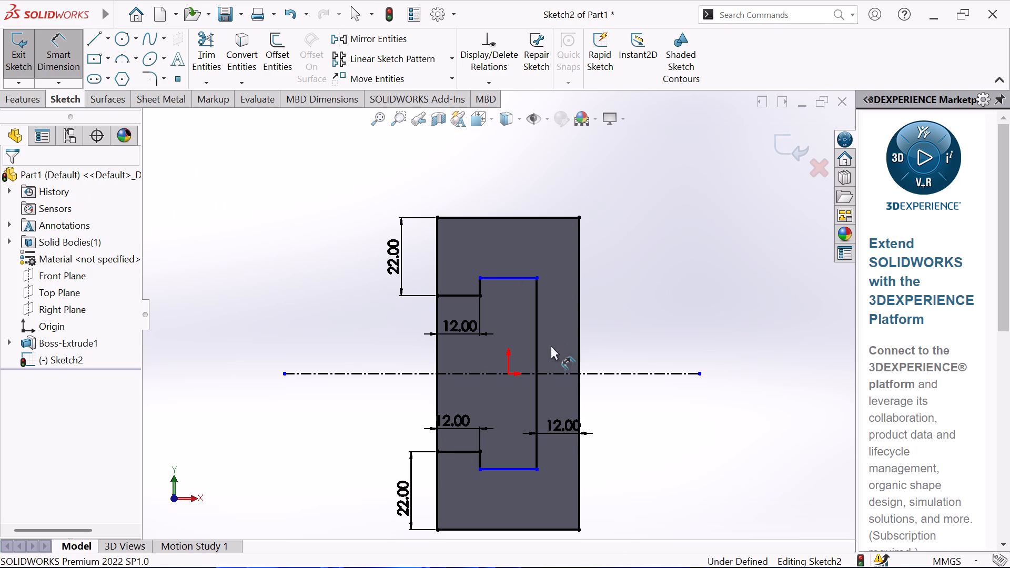
pyautogui.click(539, 354)
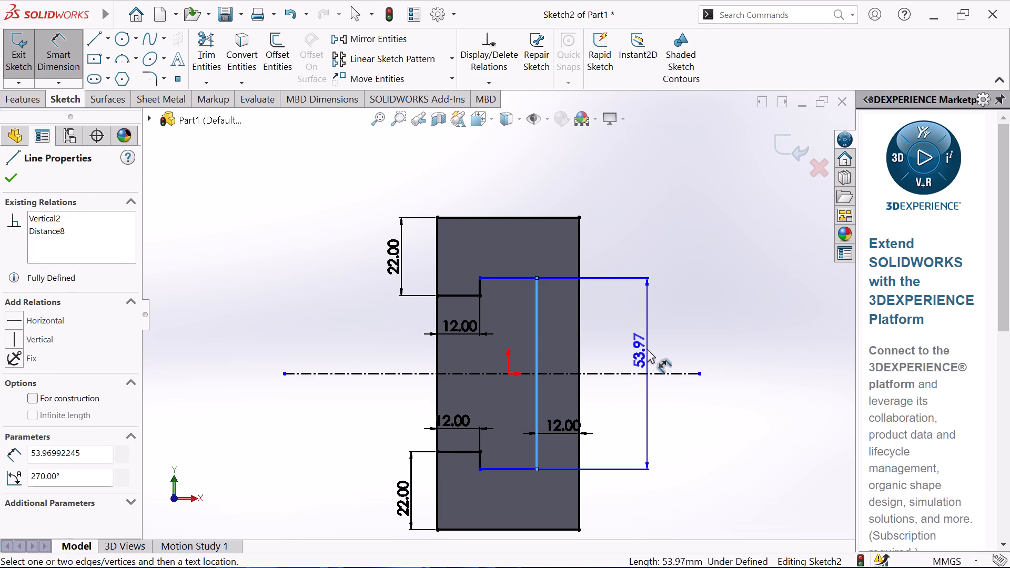
pyautogui.click(647, 348)
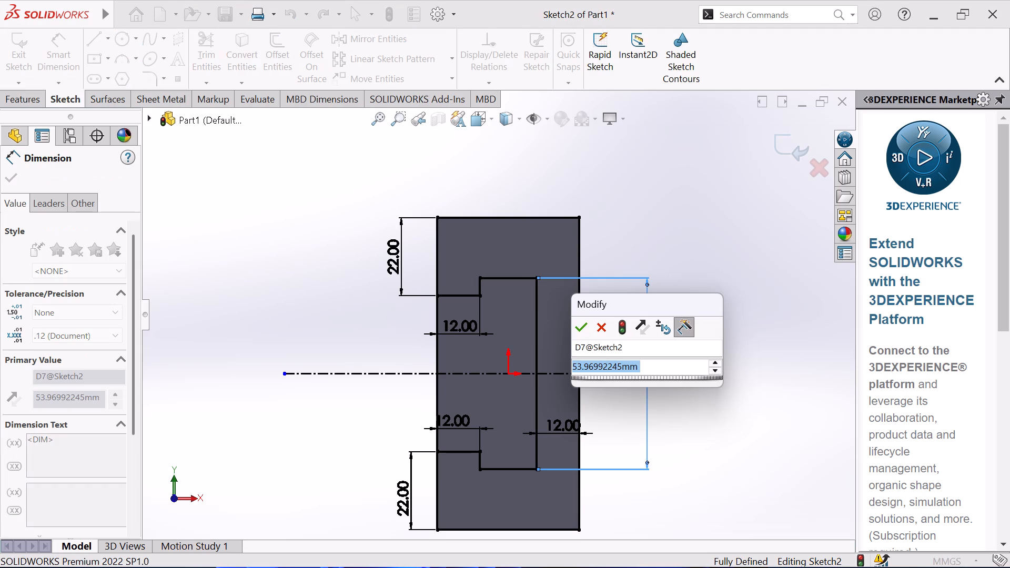
pyautogui.press('6')
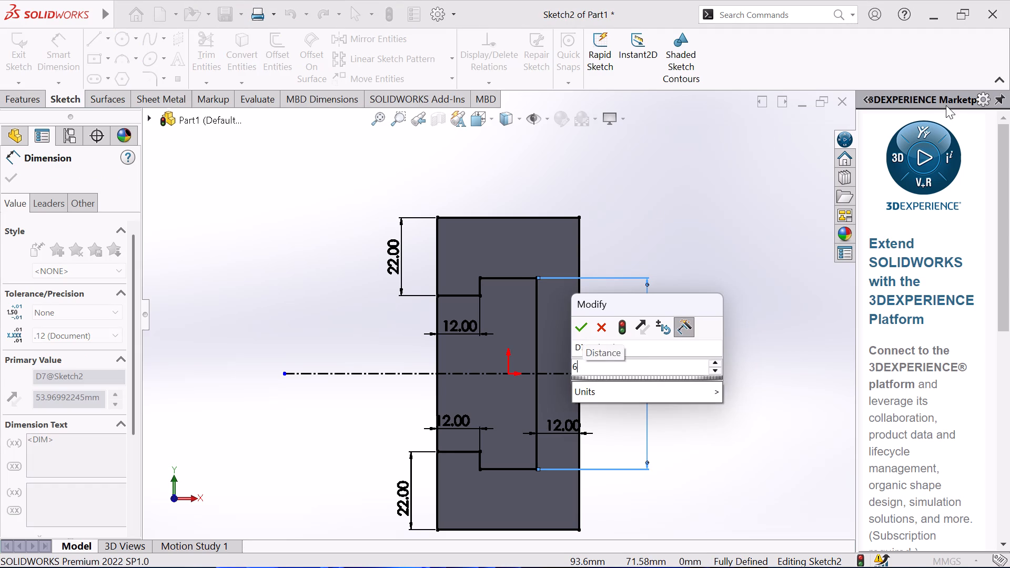
pyautogui.press('4')
pyautogui.press('Return')
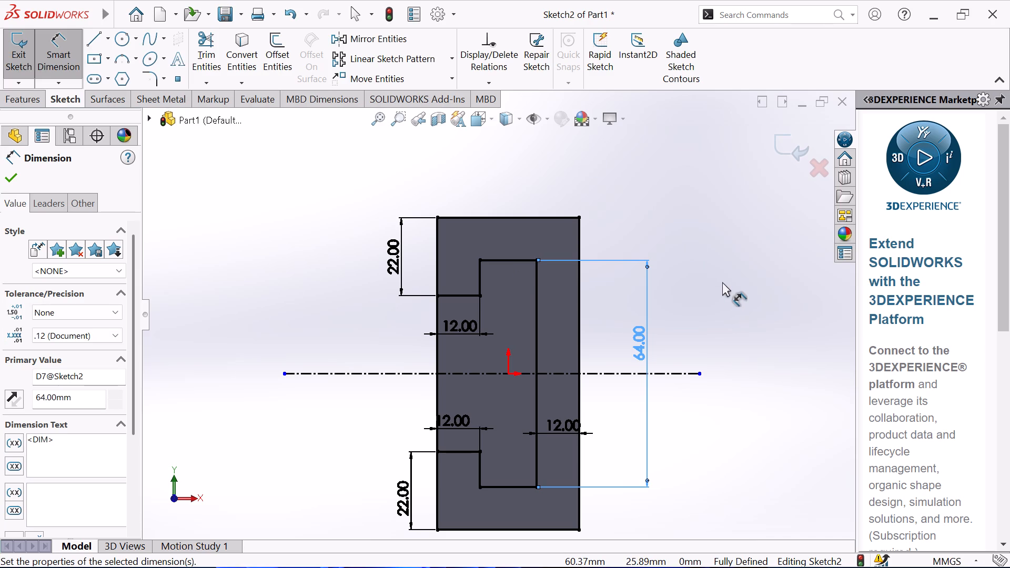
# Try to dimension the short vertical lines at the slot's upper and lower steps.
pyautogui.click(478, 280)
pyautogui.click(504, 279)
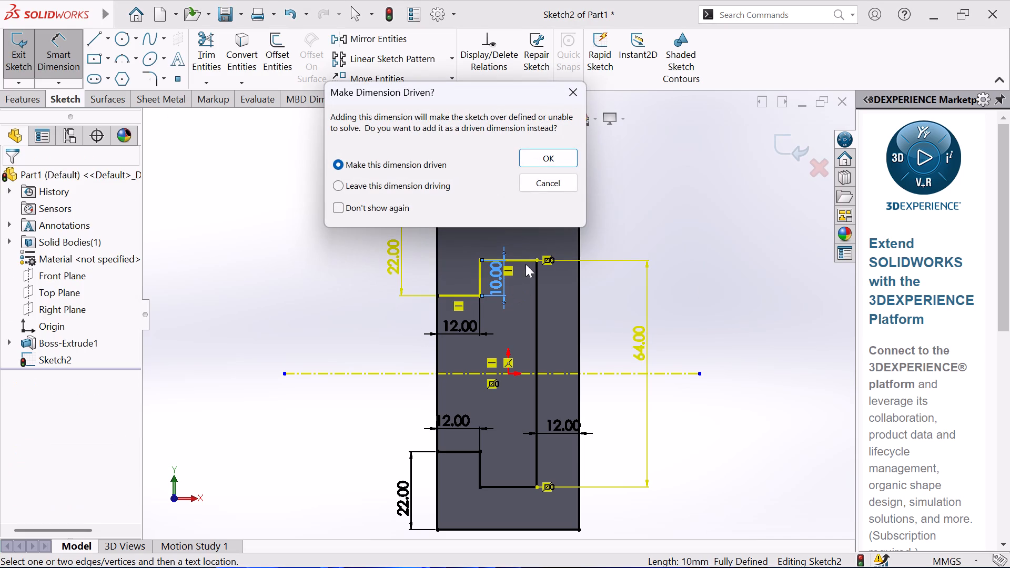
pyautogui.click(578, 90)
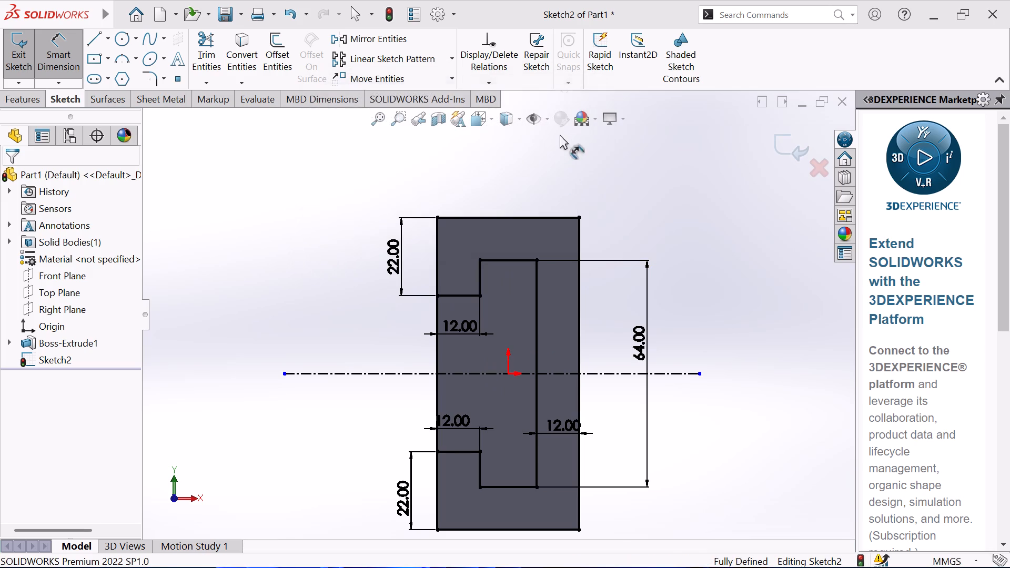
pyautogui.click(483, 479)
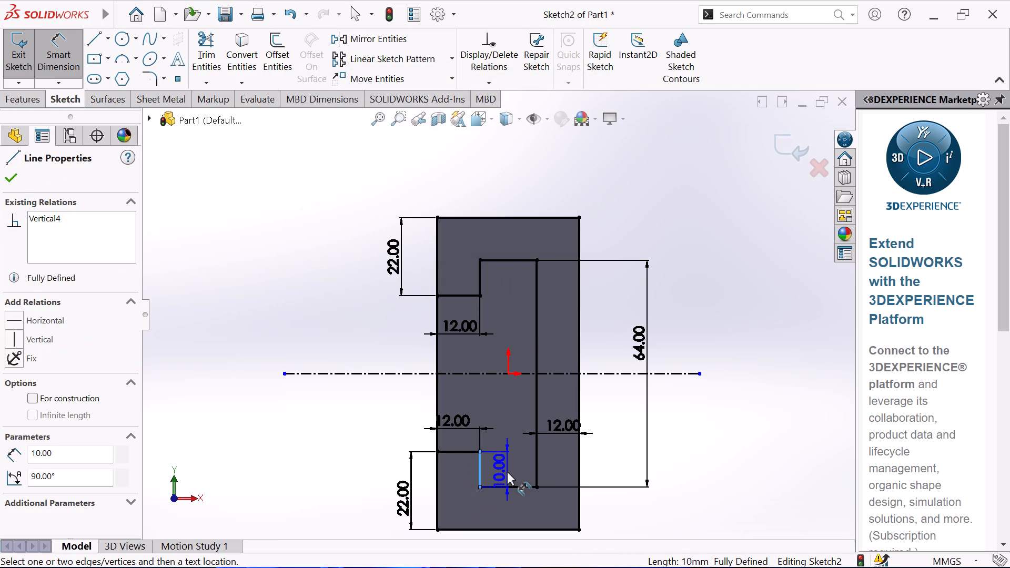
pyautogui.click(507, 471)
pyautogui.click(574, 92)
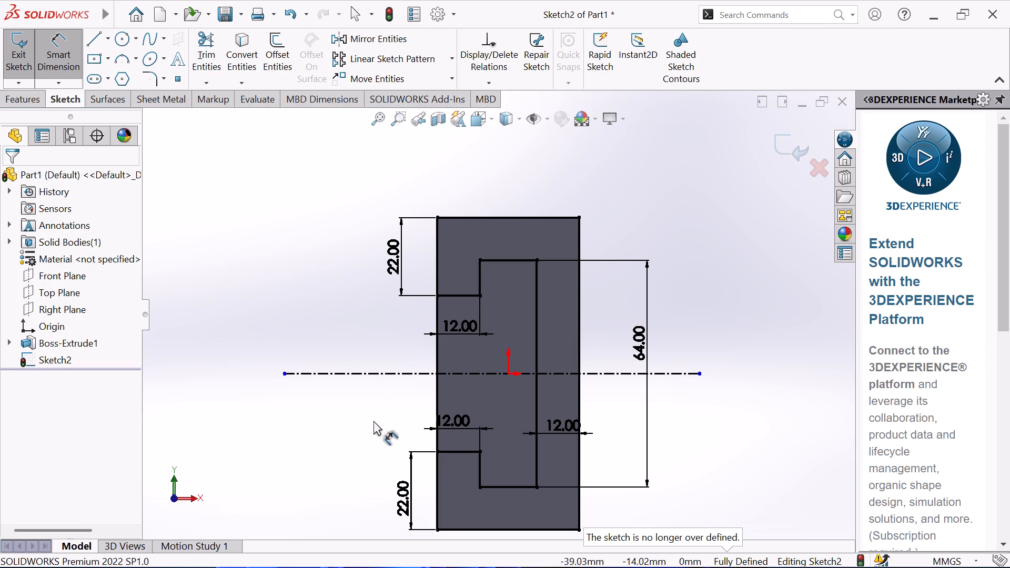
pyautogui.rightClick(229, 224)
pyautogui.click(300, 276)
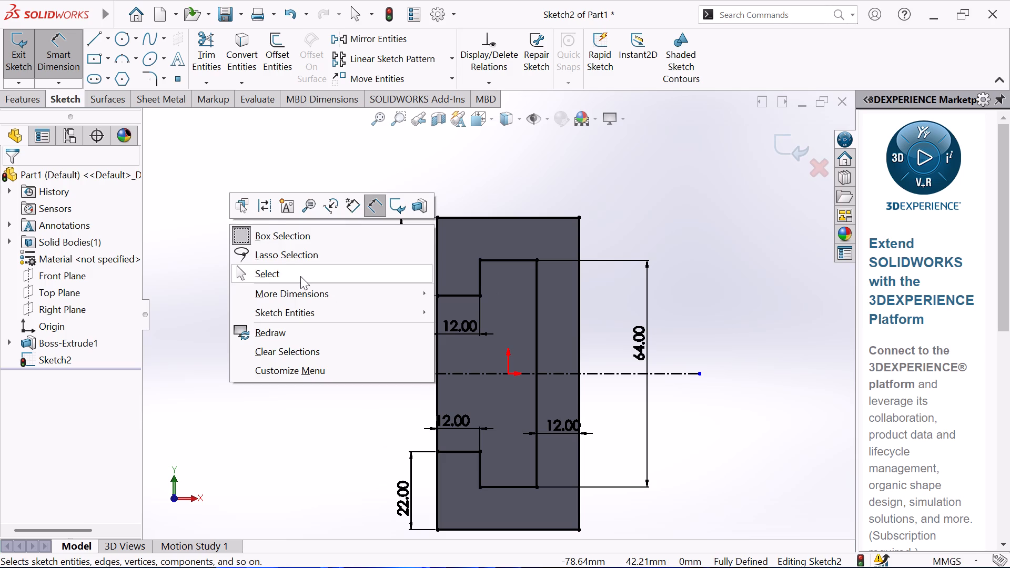
# Trim the block-outline sketch lines around the slot with Trim to closest, leaving only the closed stepped slot profile and the centerline.
pyautogui.click(198, 35)
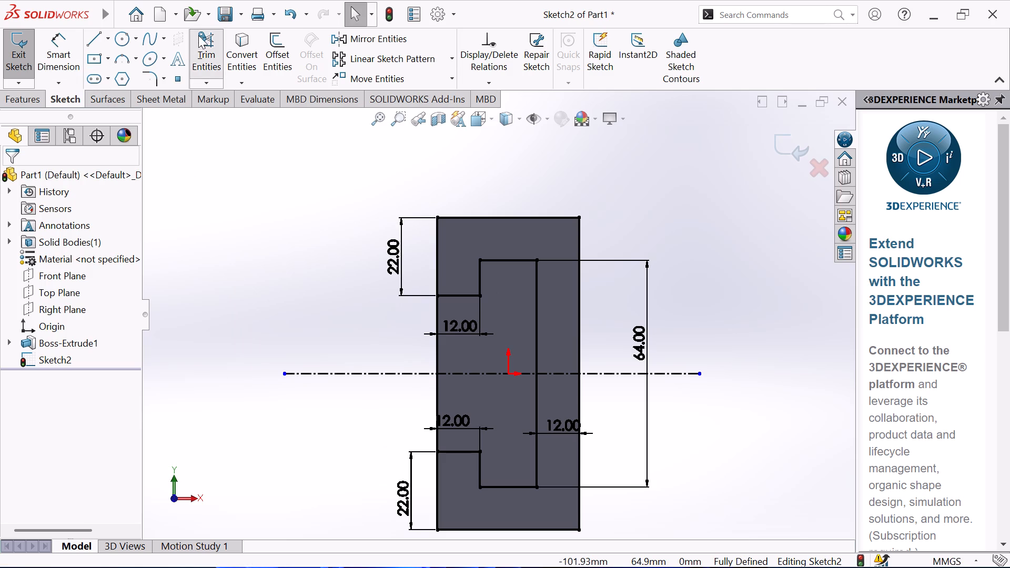
pyautogui.click(503, 219)
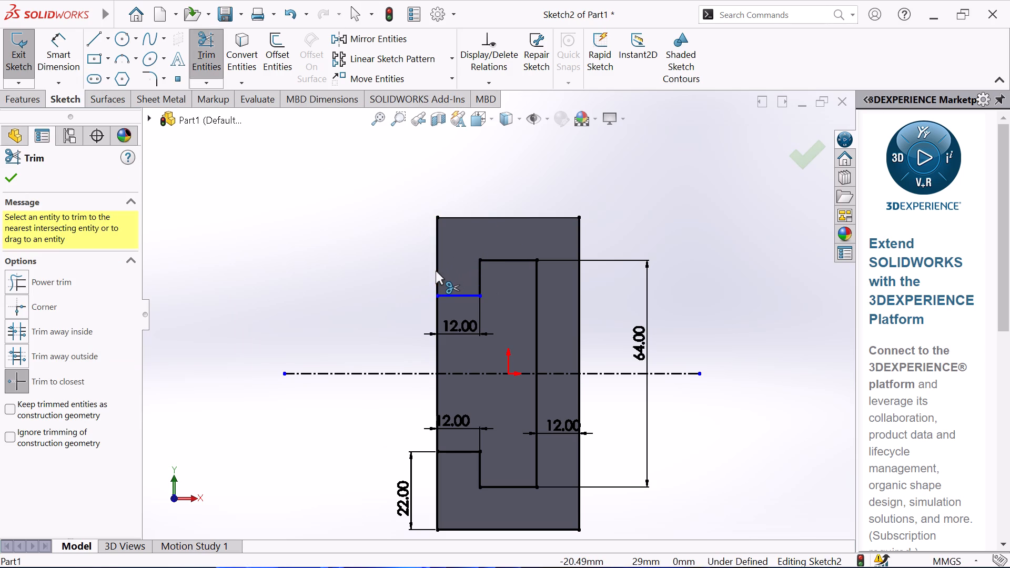
pyautogui.click(436, 271)
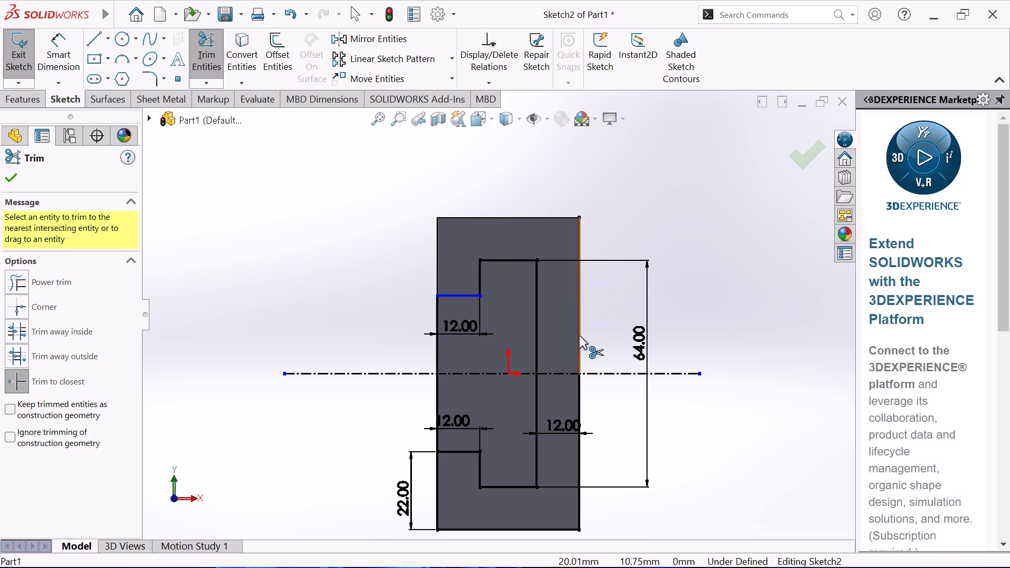
pyautogui.click(579, 336)
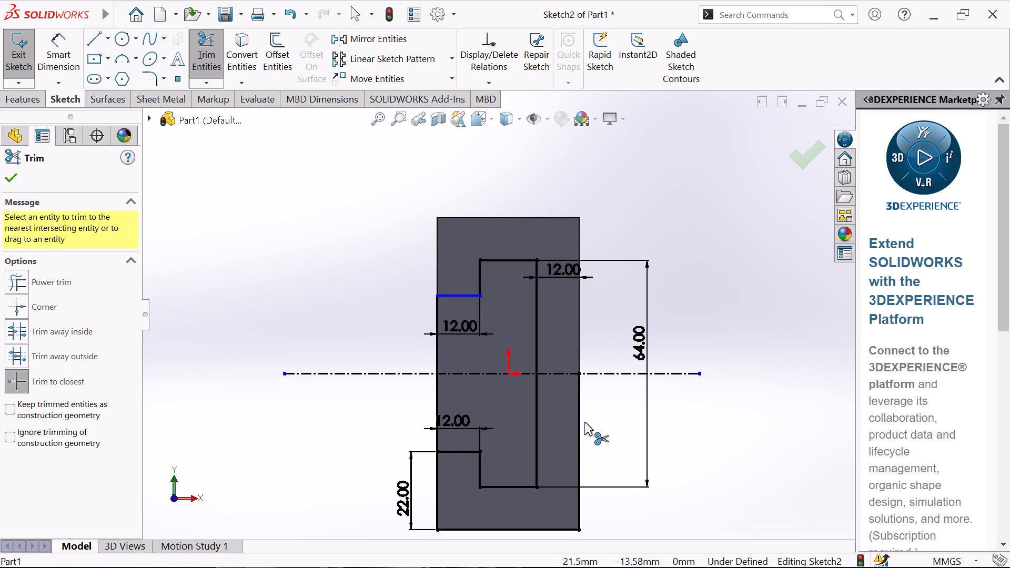
pyautogui.click(577, 430)
pyautogui.scroll(1, 501, 433)
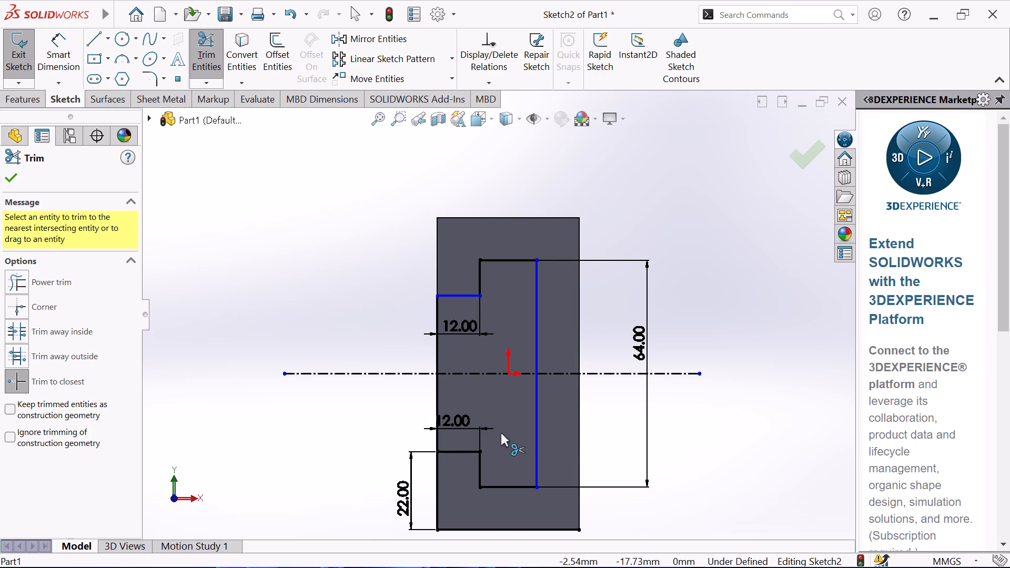
pyautogui.scroll(-1, 509, 458)
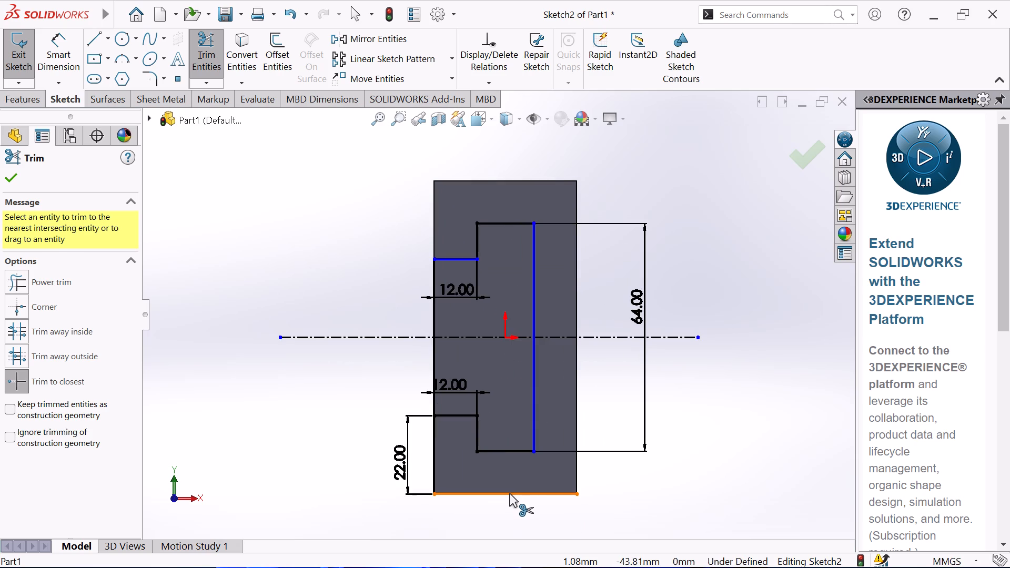
pyautogui.click(509, 493)
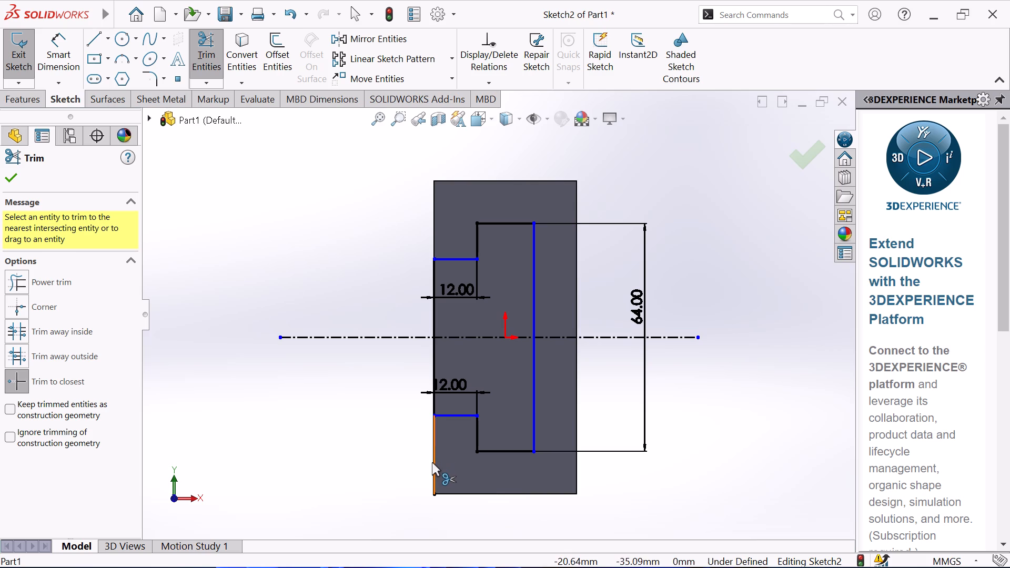
pyautogui.click(432, 462)
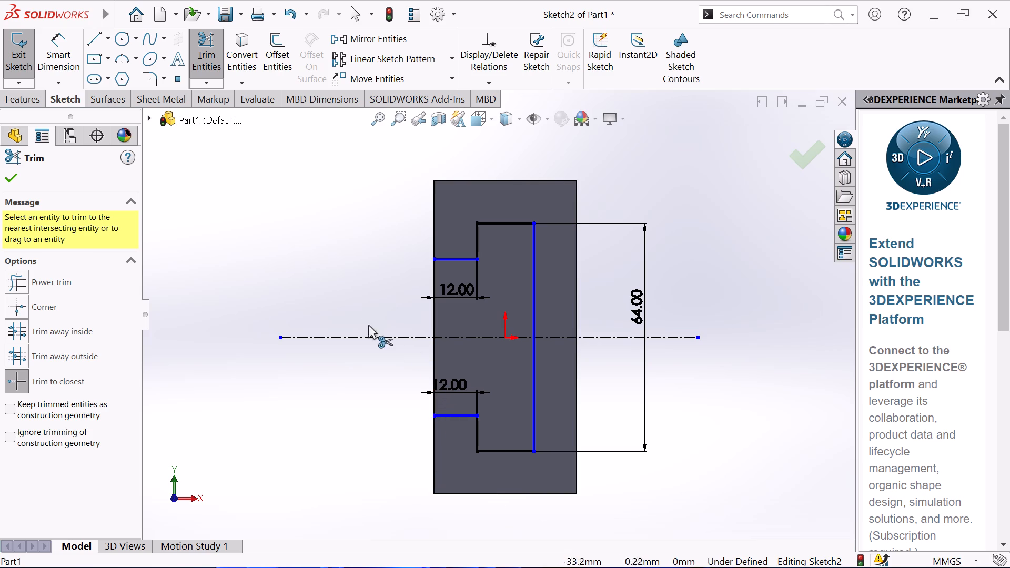
pyautogui.rightClick(342, 290)
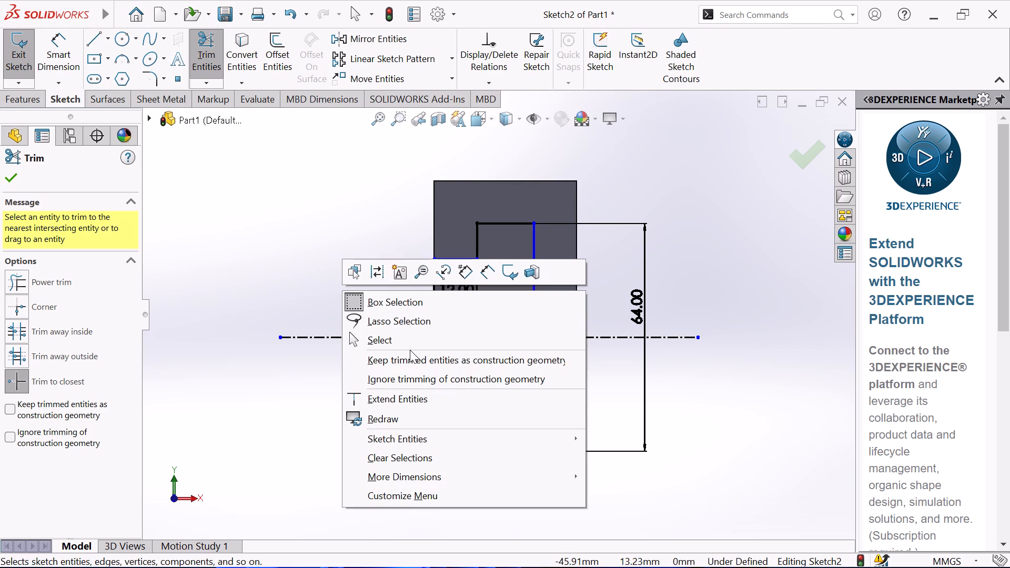
pyautogui.click(409, 342)
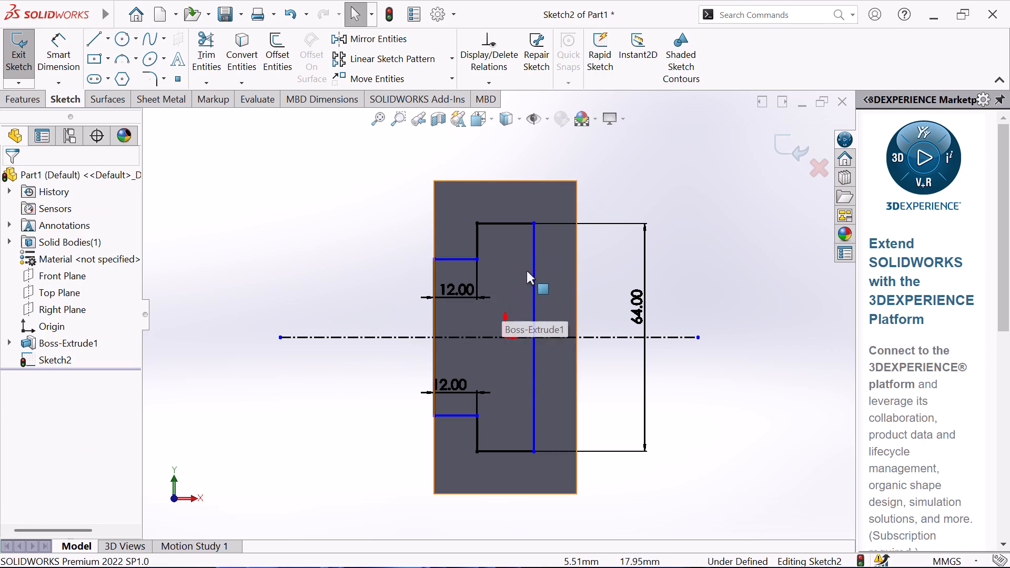
# Apply Fully Define Sketch to the slot's long vertical line, adding a 12 mm dimension to the block's vertical edge.
pyautogui.click(532, 263)
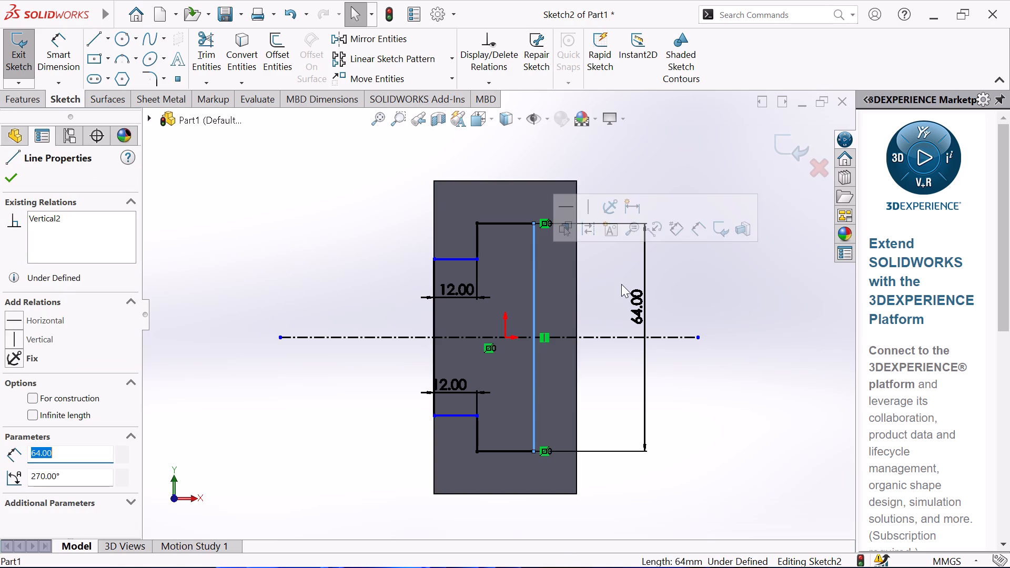
pyautogui.rightClick(623, 284)
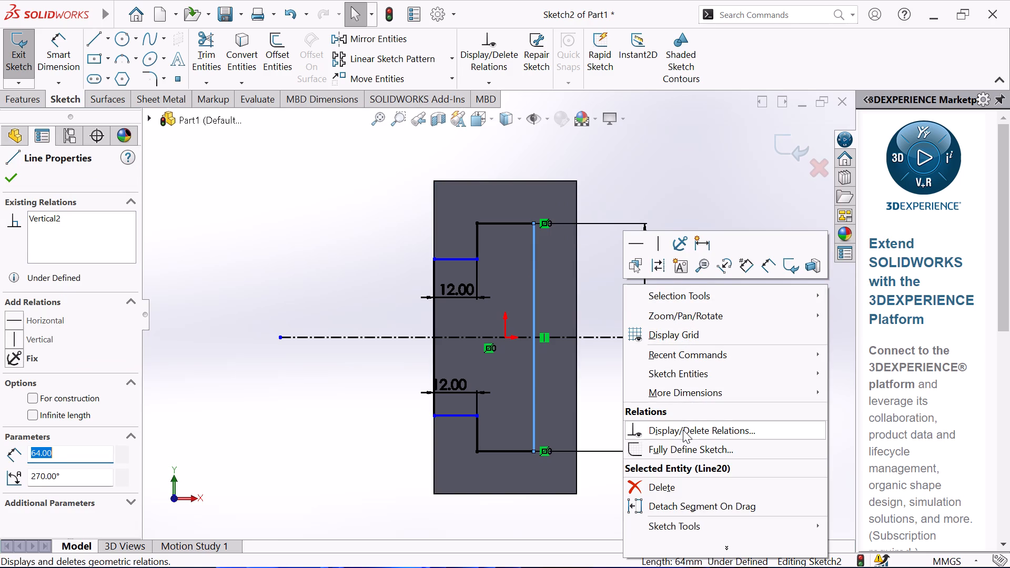
pyautogui.click(683, 451)
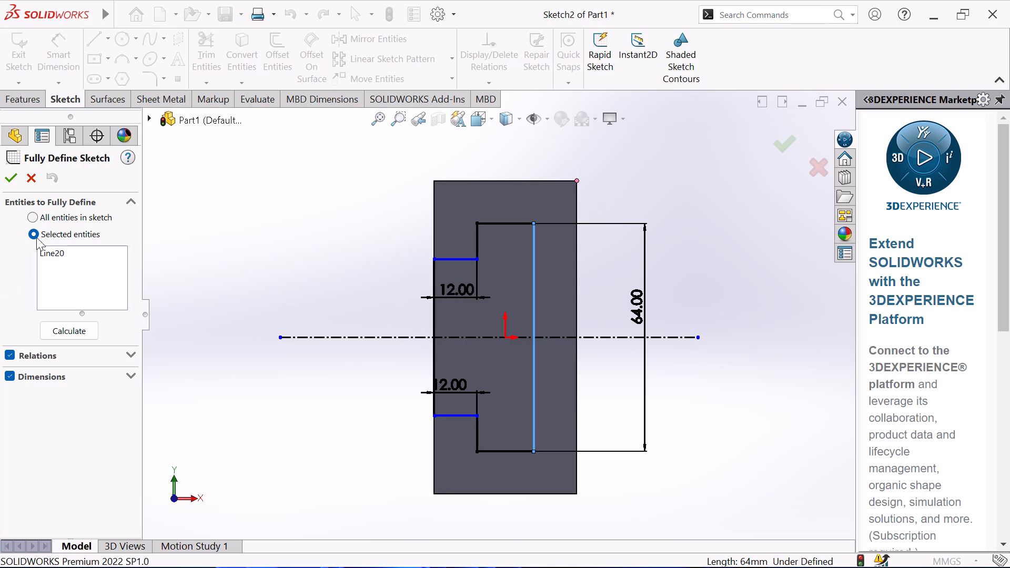
pyautogui.click(447, 258)
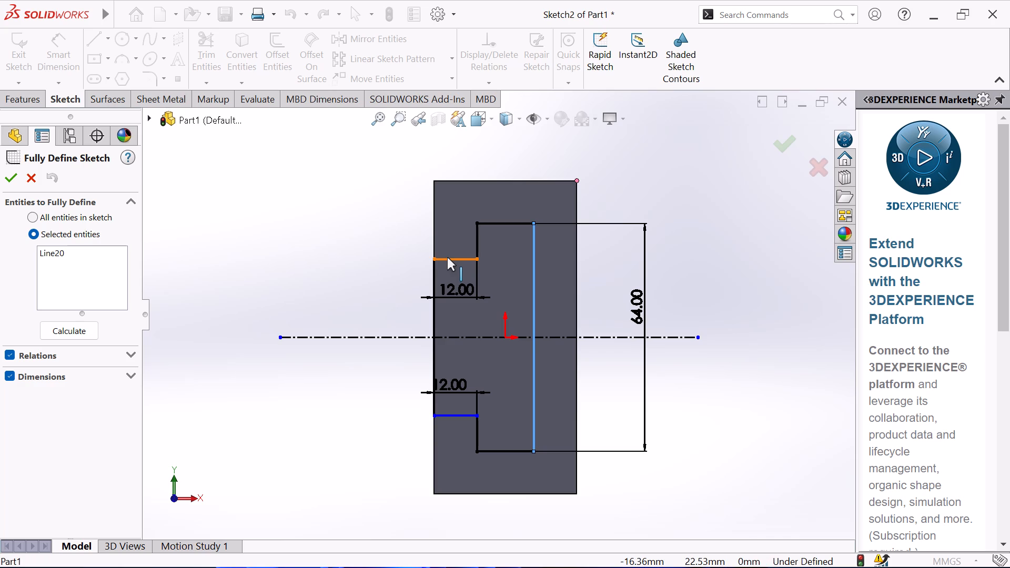
pyautogui.click(443, 257)
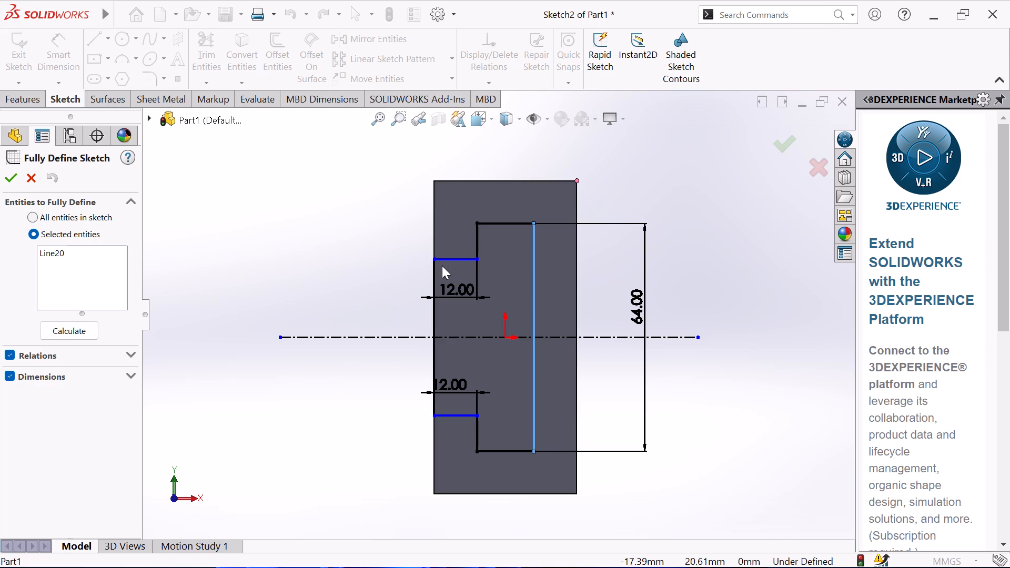
pyautogui.click(443, 262)
pyautogui.click(12, 177)
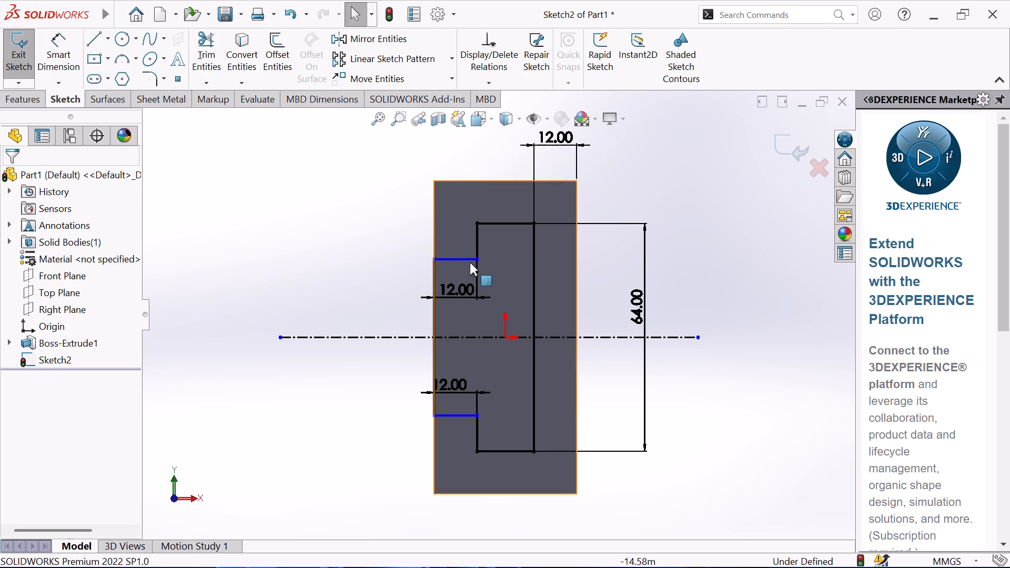
# Apply Fully Define Sketch to all entities in the sketch.
pyautogui.click(464, 261)
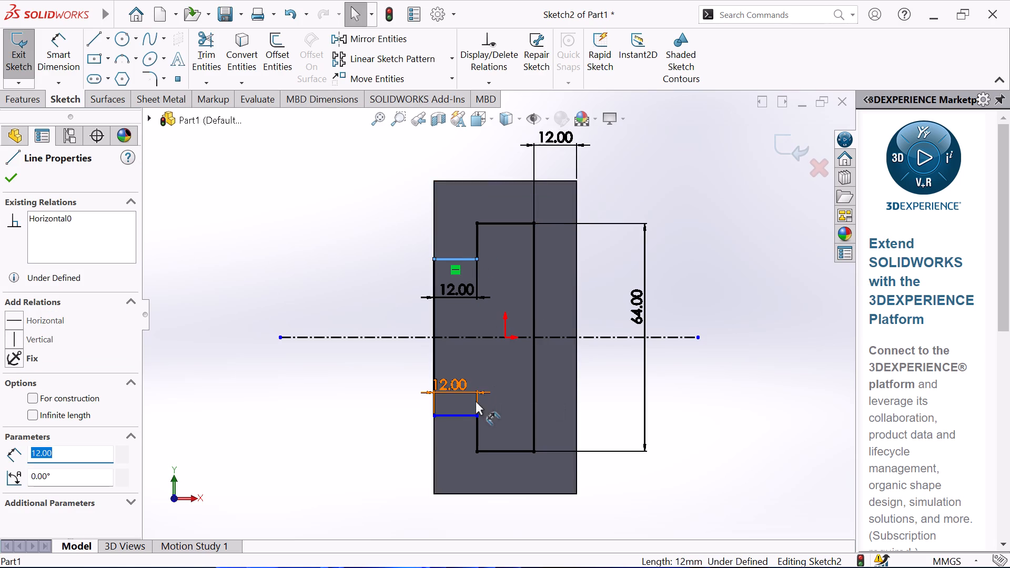
pyautogui.rightClick(401, 410)
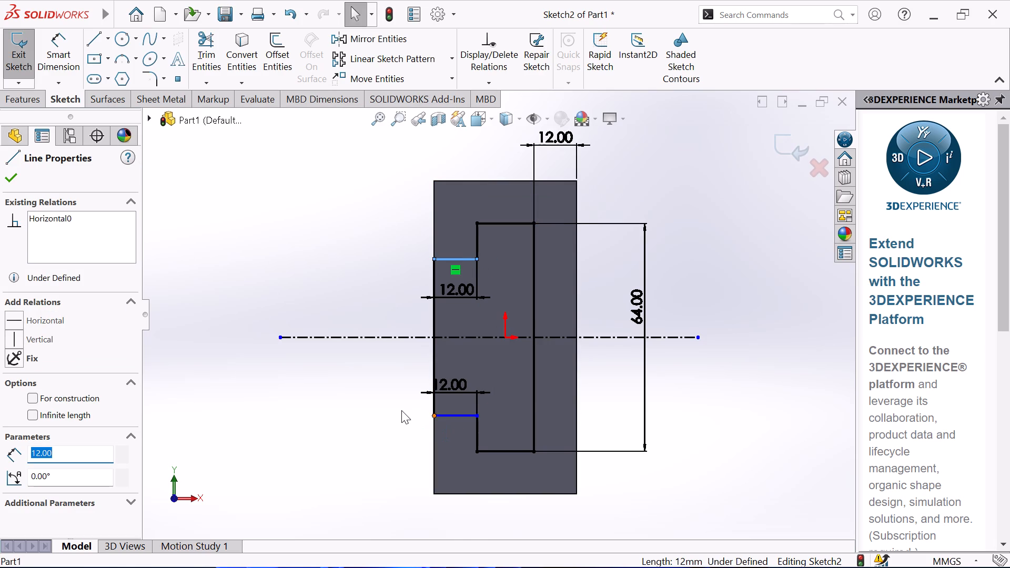
pyautogui.click(496, 455)
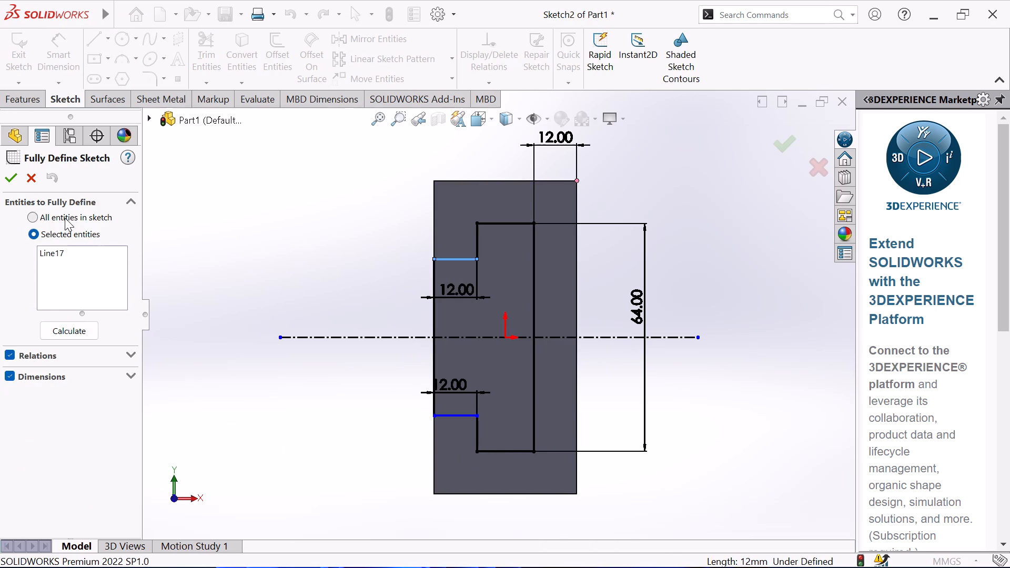
pyautogui.click(65, 217)
pyautogui.click(6, 179)
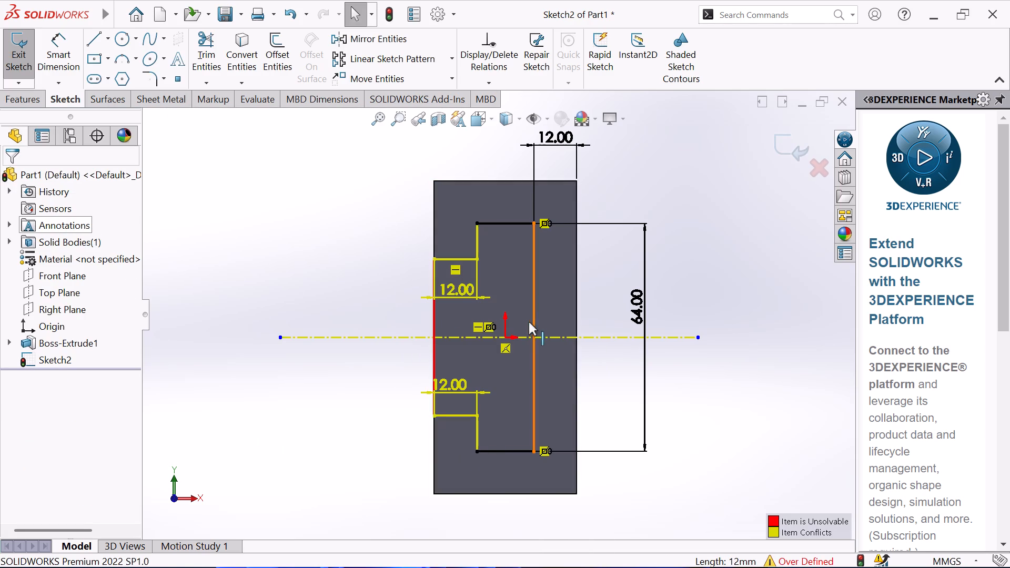
# Delete the 12 mm dimension of the slot's upper short horizontal line.
pyautogui.click(446, 293)
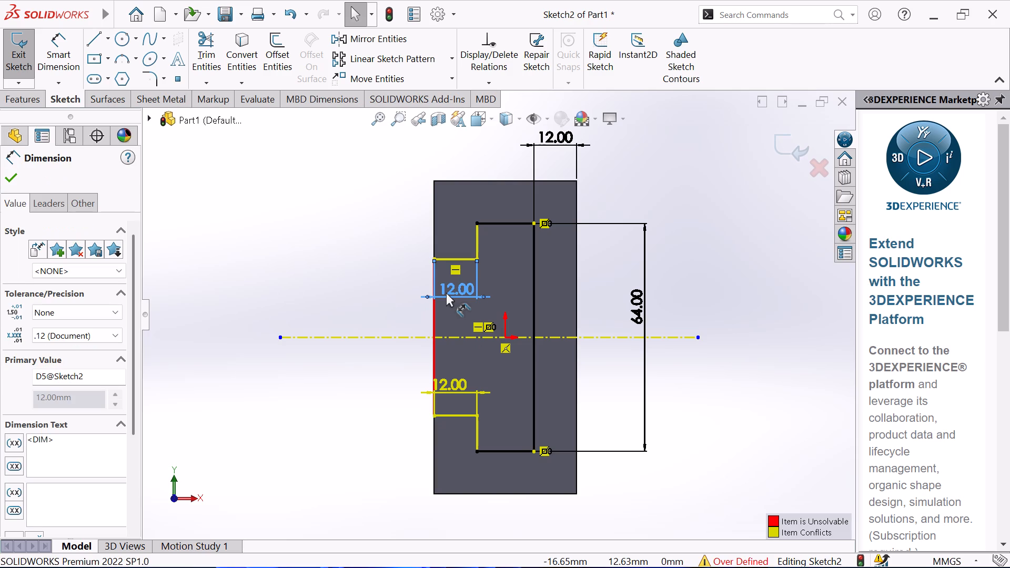
pyautogui.rightClick(305, 291)
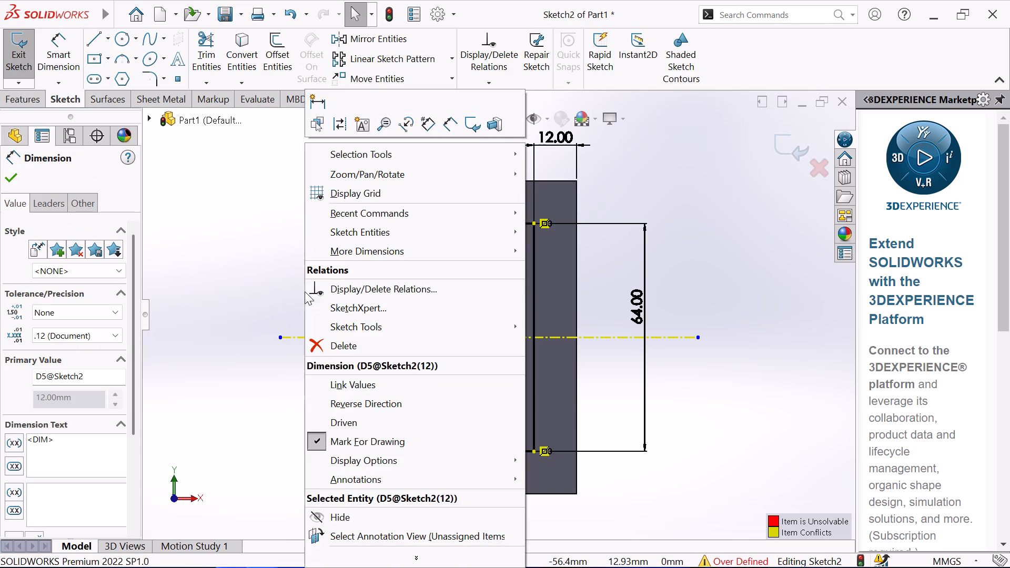
pyautogui.click(361, 342)
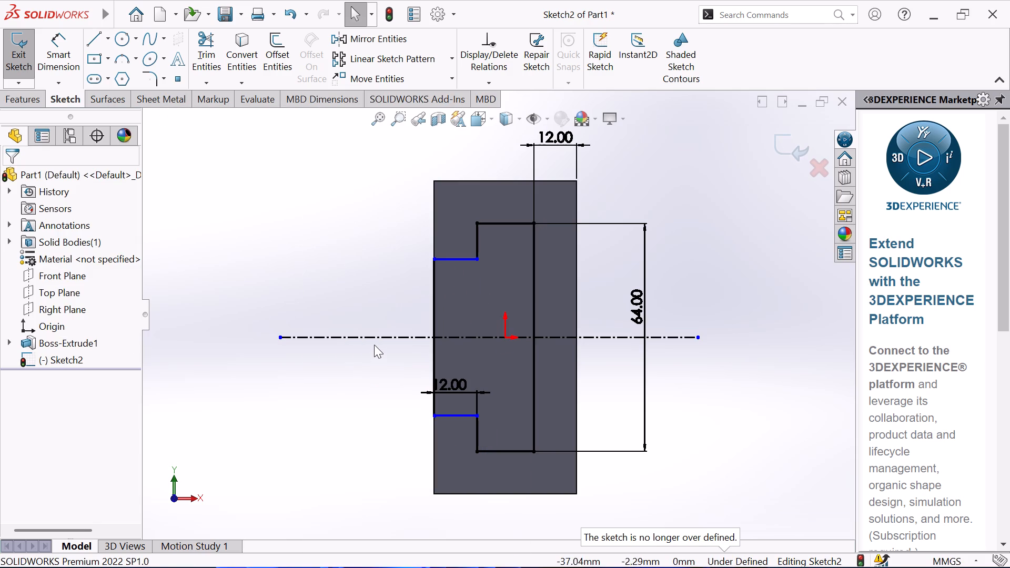
# Apply Fully Define Sketch to only the slot's upper short horizontal line, adding a 22 mm dimension from the block's top edge.
pyautogui.click(468, 258)
pyautogui.rightClick(291, 270)
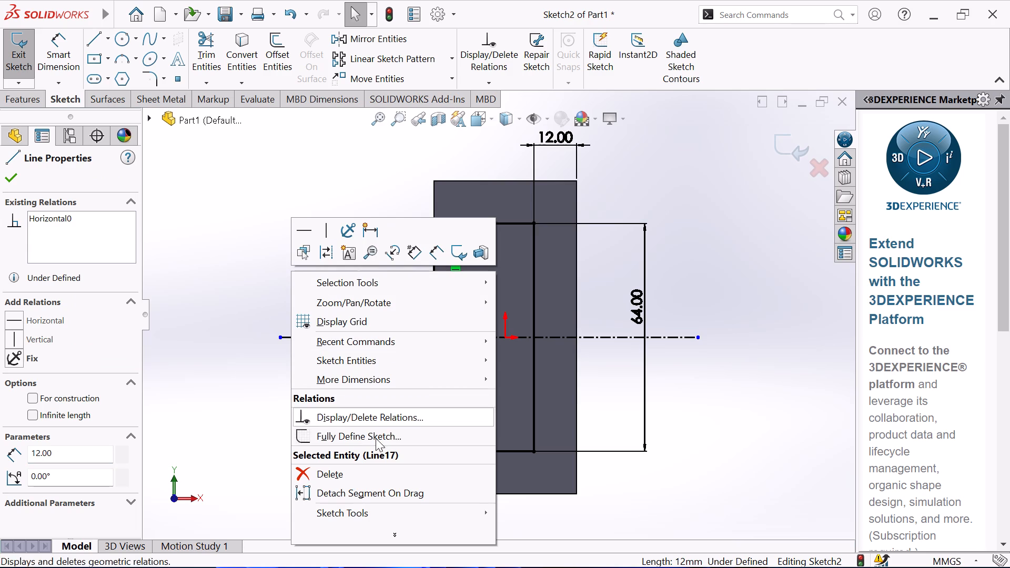
pyautogui.click(370, 432)
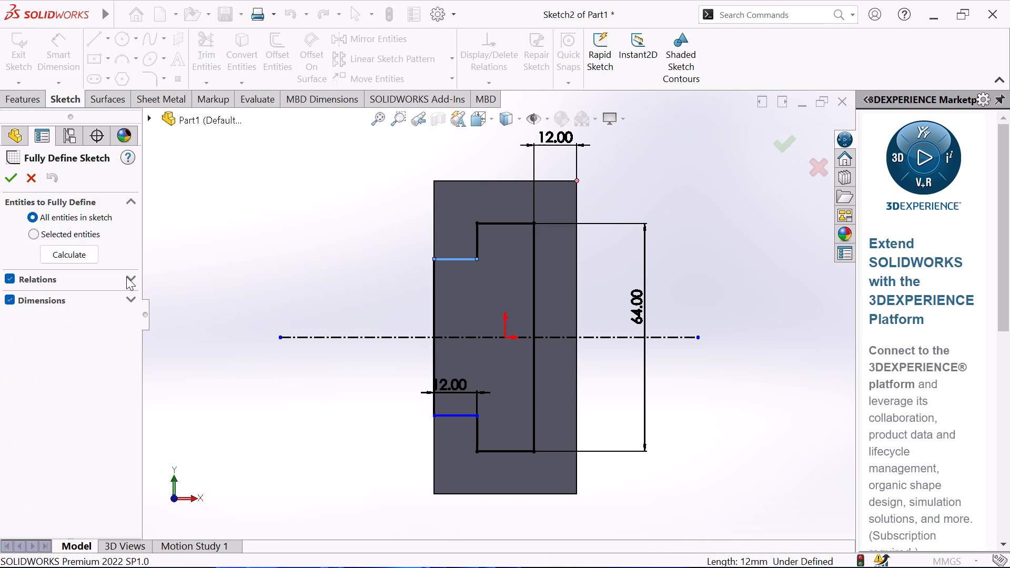
pyautogui.click(33, 236)
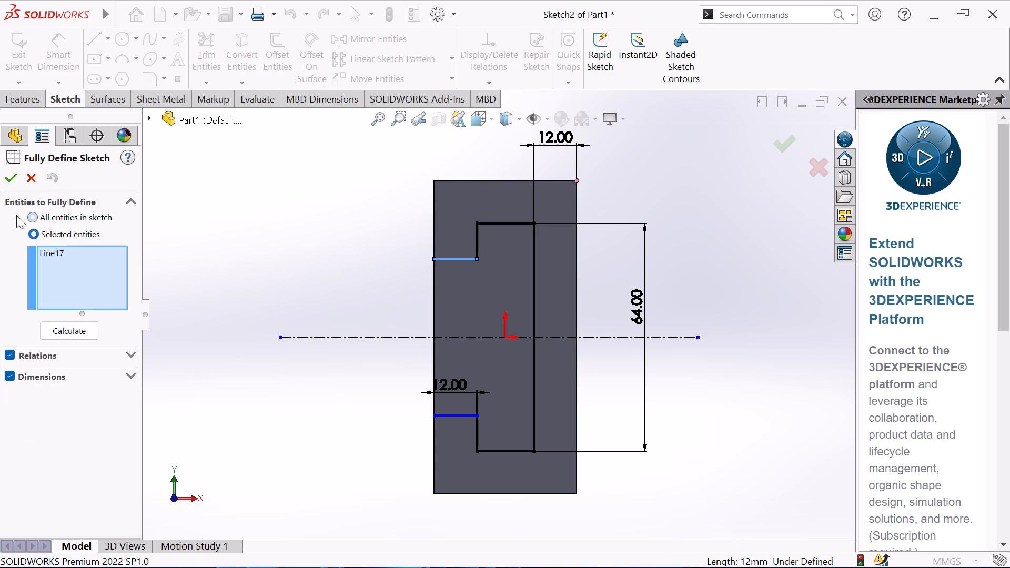
pyautogui.click(8, 172)
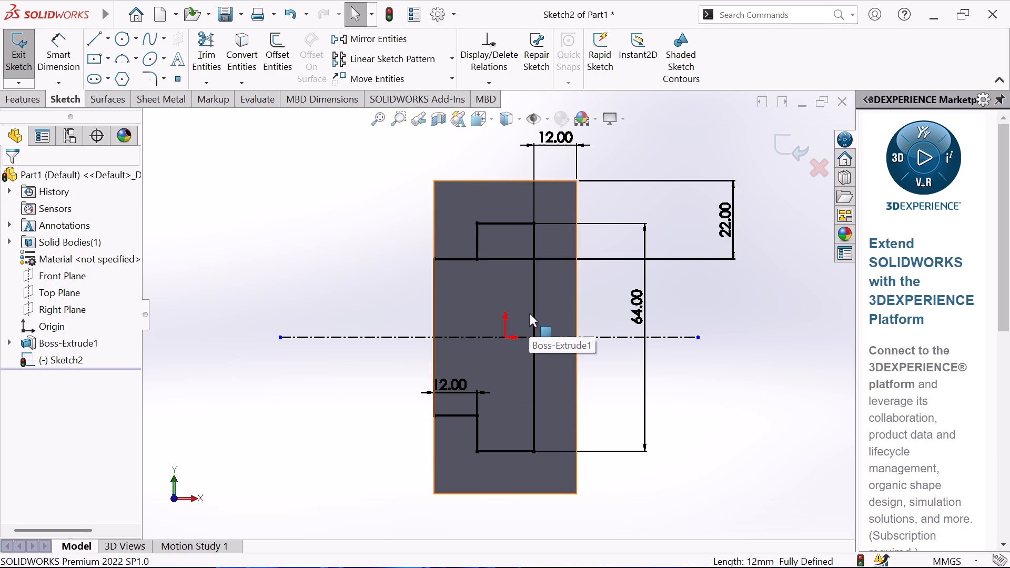
# Cut the stepped slot profile through the whole block with an Extruded Cut set to Through All.
pyautogui.scroll(3, 529, 313)
pyautogui.moveTo(776, 313); pyautogui.dragTo(641, 427, button='middle')
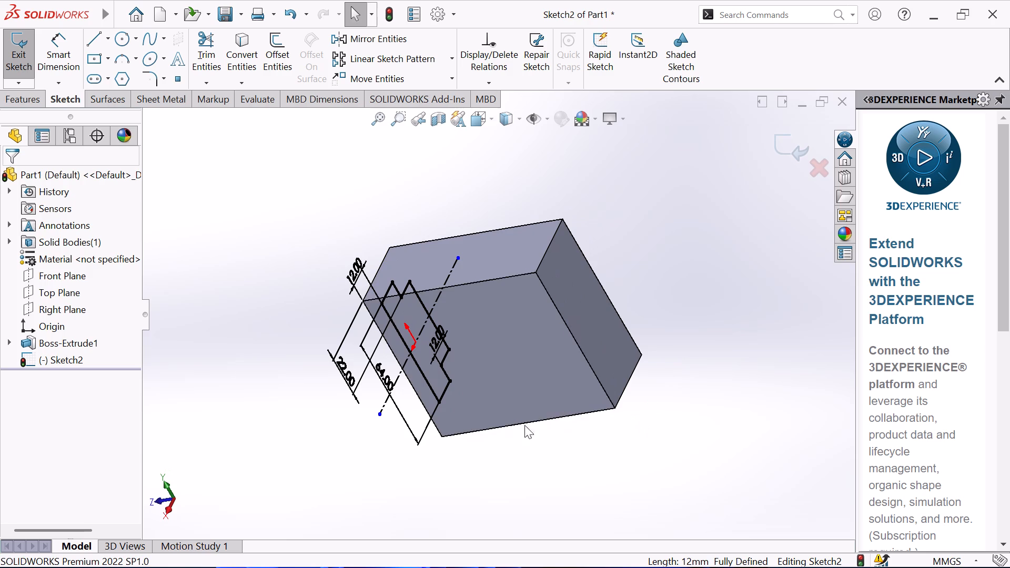
pyautogui.click(15, 100)
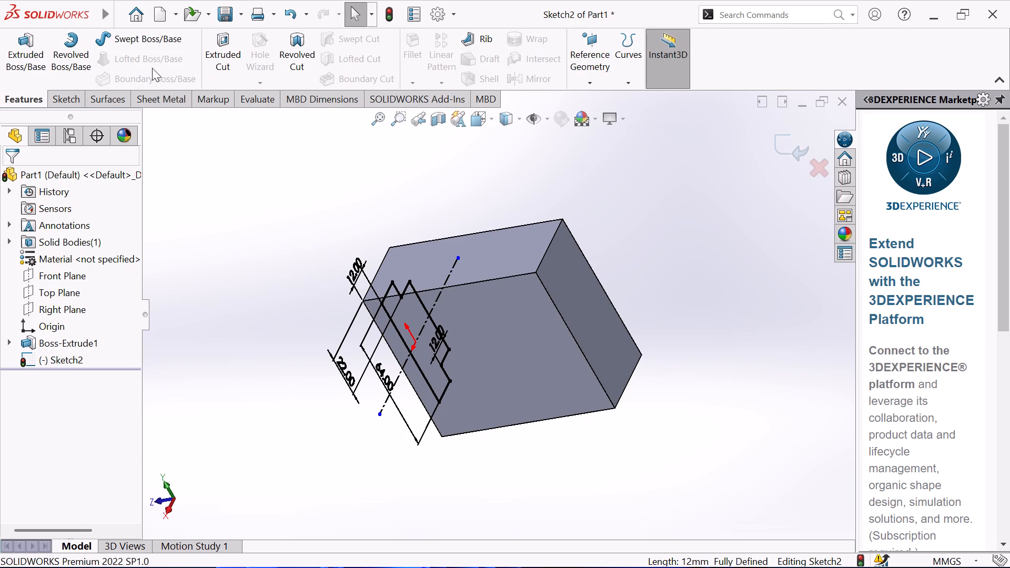
pyautogui.click(220, 45)
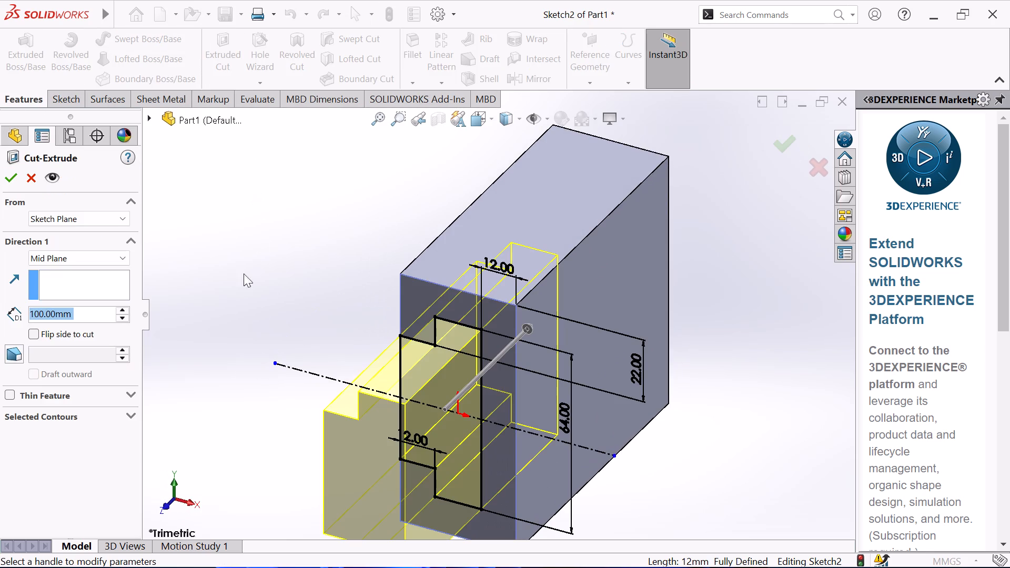
pyautogui.click(121, 266)
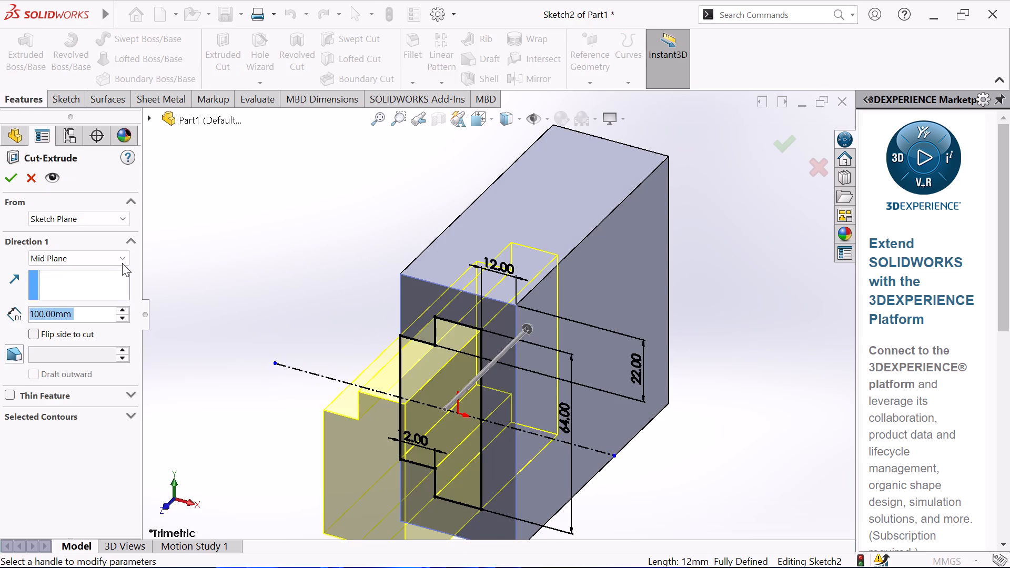
pyautogui.click(122, 262)
pyautogui.click(111, 280)
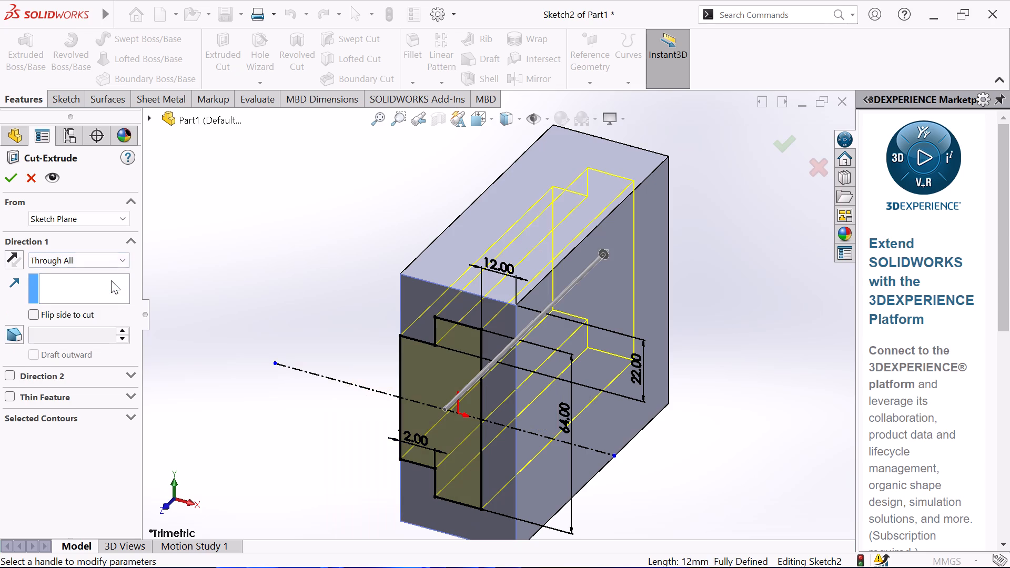
pyautogui.click(9, 179)
pyautogui.click(280, 220)
pyautogui.scroll(1, 331, 281)
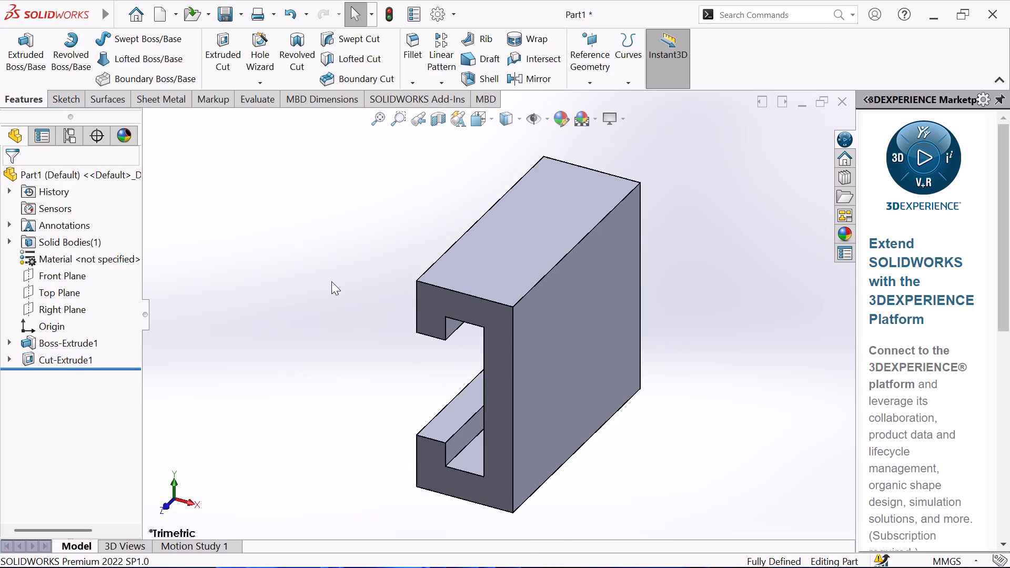
# Start a sketch on the block's flat 88 x 100 mm side face opposite the slot opening.
pyautogui.scroll(1, 331, 281)
pyautogui.moveTo(333, 281); pyautogui.dragTo(416, 249, button='middle')
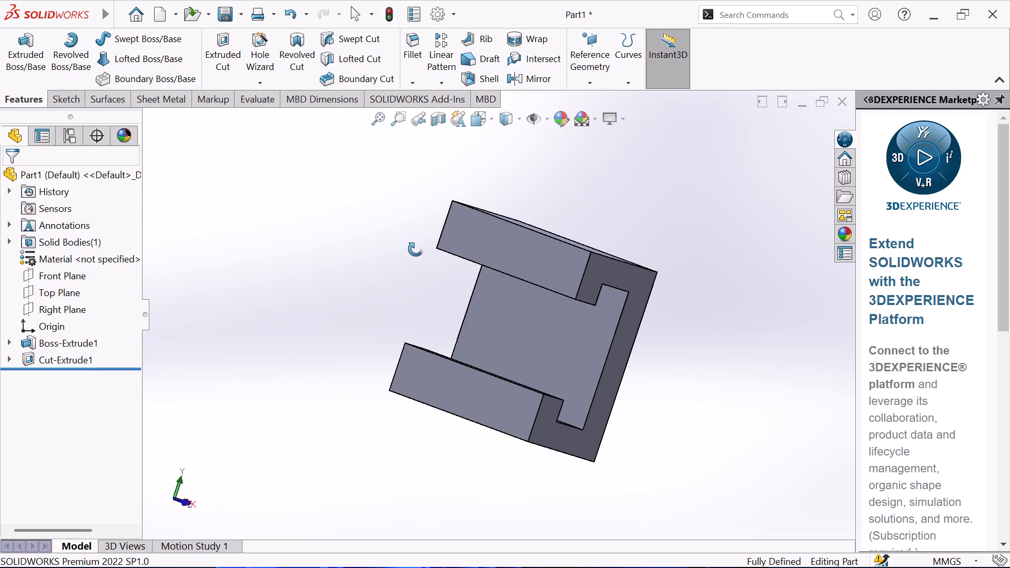
pyautogui.moveTo(416, 249); pyautogui.dragTo(400, 216, button='middle')
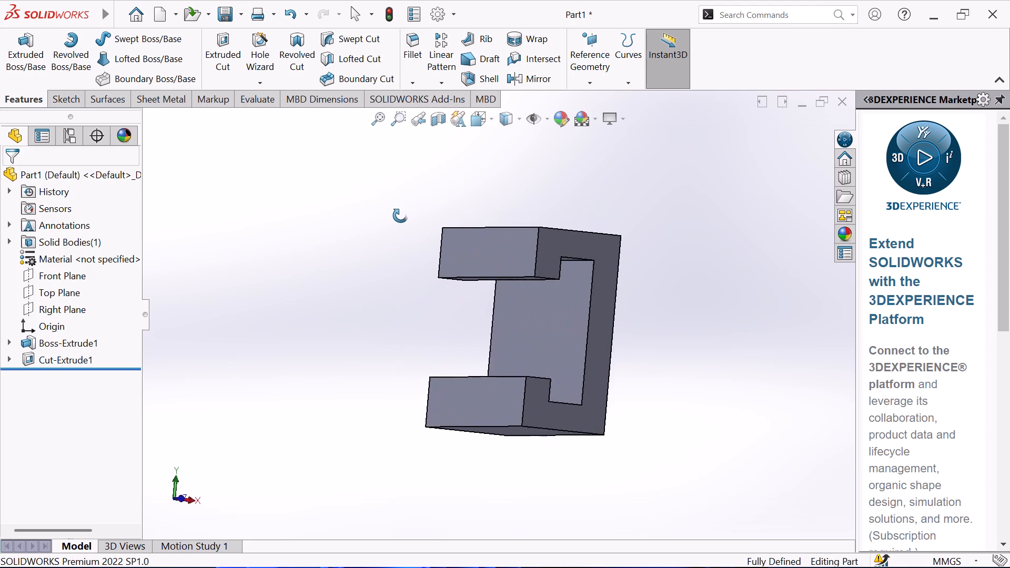
pyautogui.moveTo(400, 216); pyautogui.dragTo(449, 411, button='middle')
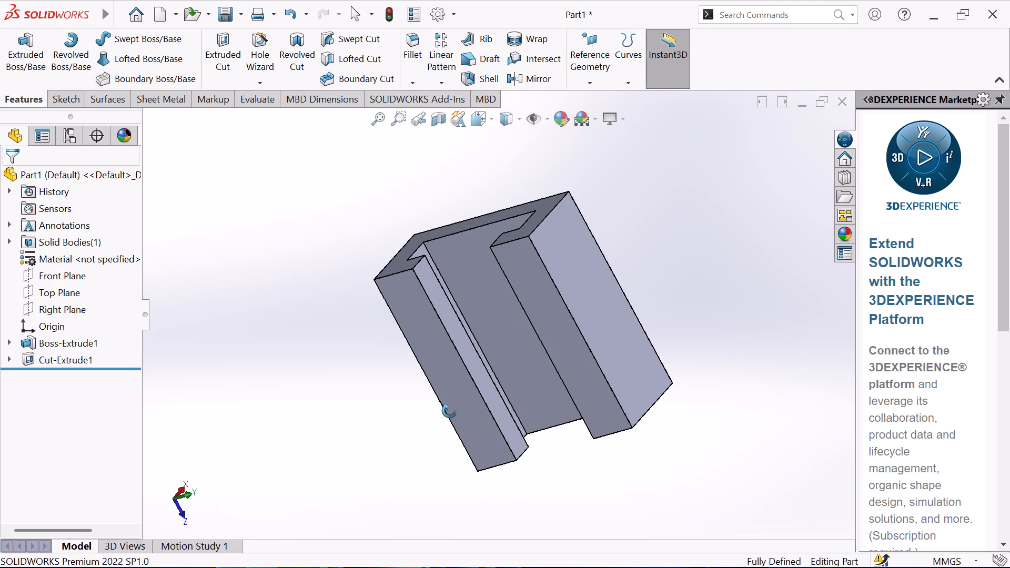
pyautogui.moveTo(449, 411); pyautogui.dragTo(596, 403, button='middle')
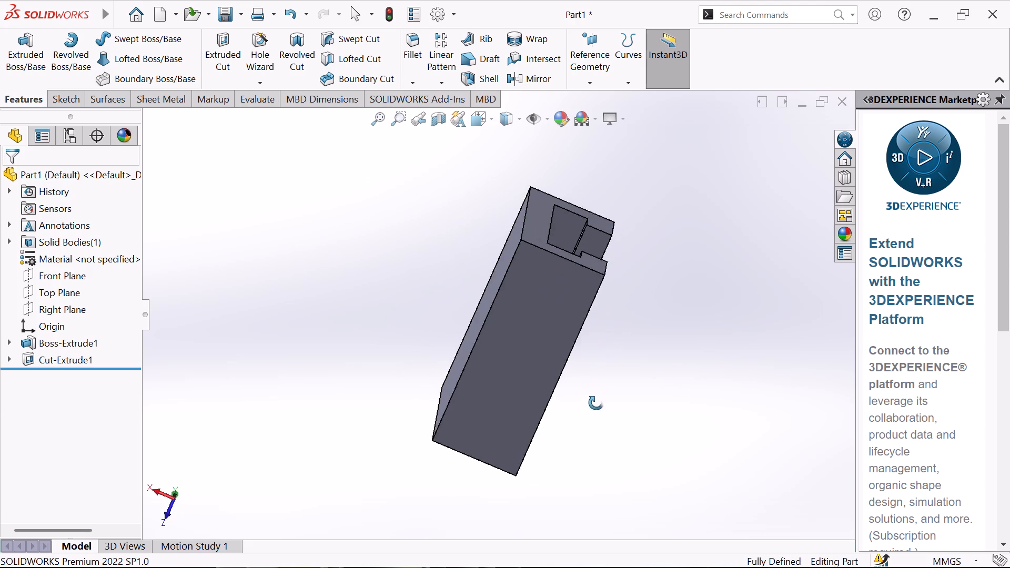
pyautogui.moveTo(596, 403); pyautogui.dragTo(389, 283, button='middle')
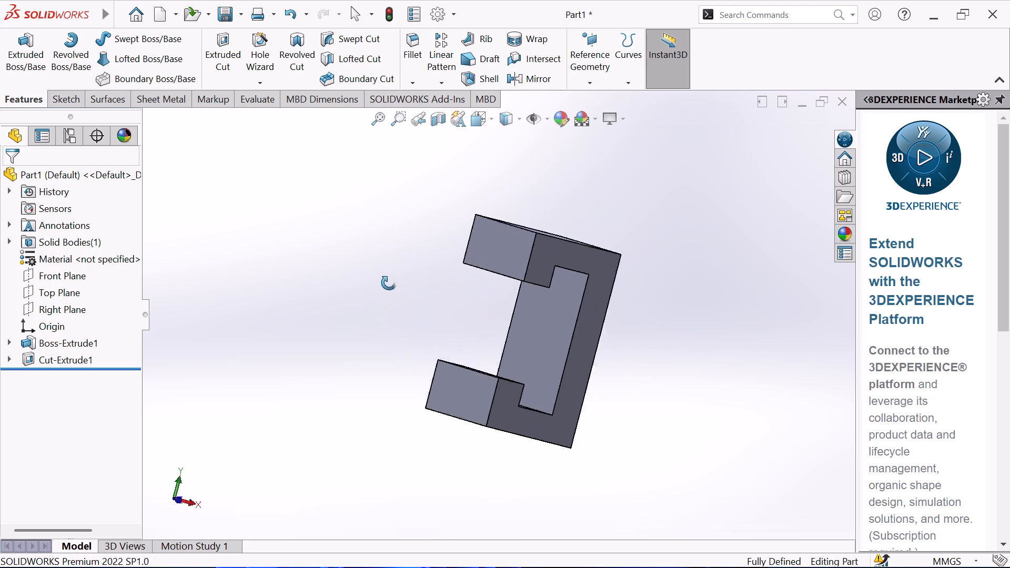
pyautogui.moveTo(389, 283); pyautogui.dragTo(323, 286, button='middle')
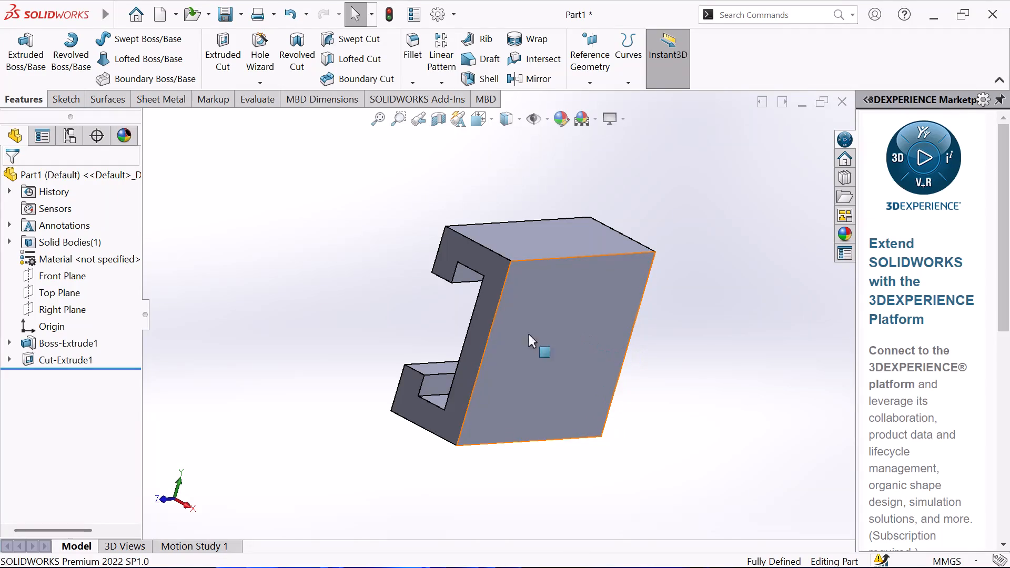
pyautogui.click(568, 333)
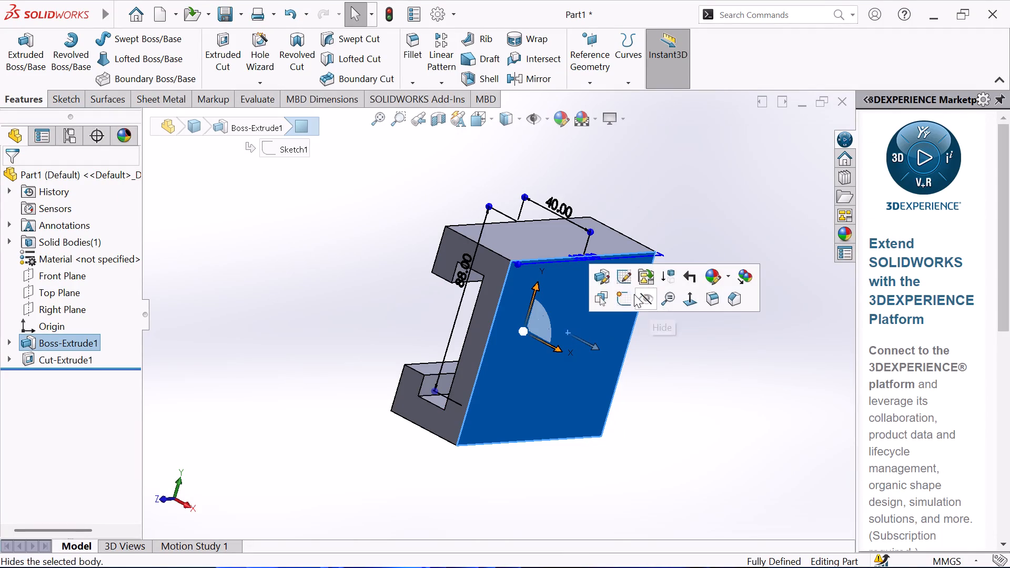
pyautogui.click(625, 290)
pyautogui.click(769, 290)
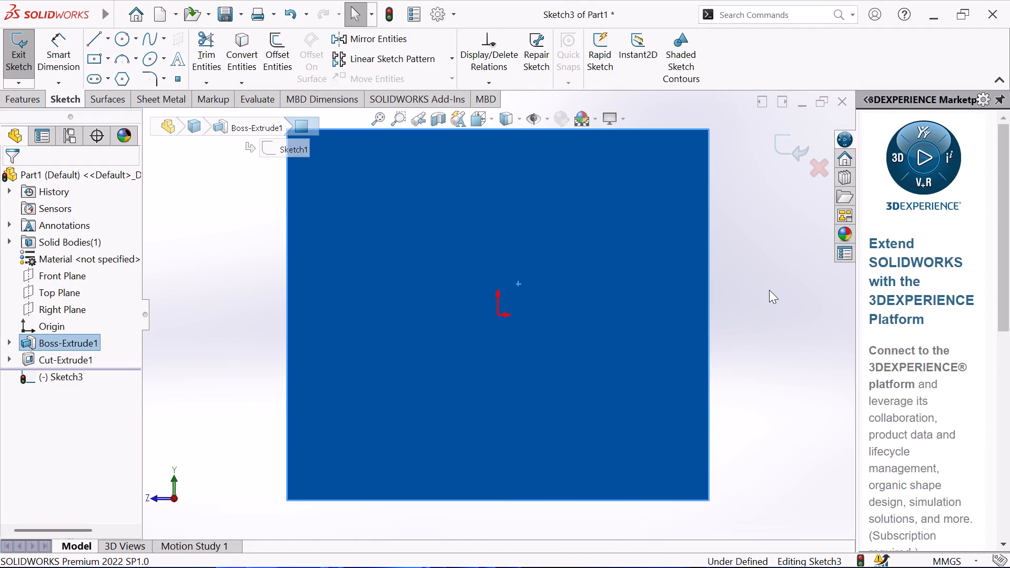
# Convert the outline of the selected flat side face into sketch lines with Convert Entities.
pyautogui.scroll(2, 769, 288)
pyautogui.scroll(-1, 724, 202)
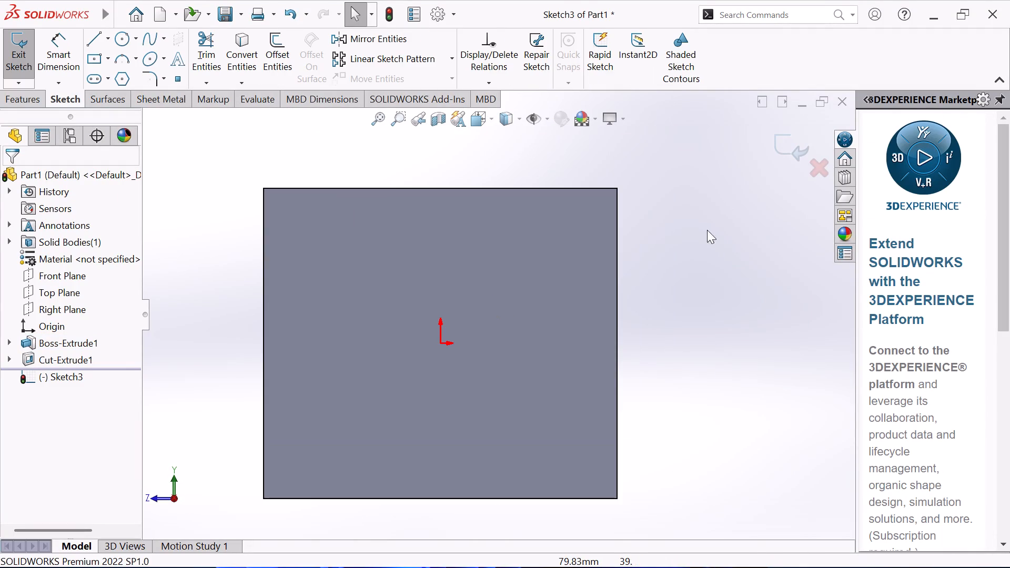
pyautogui.scroll(1, 685, 251)
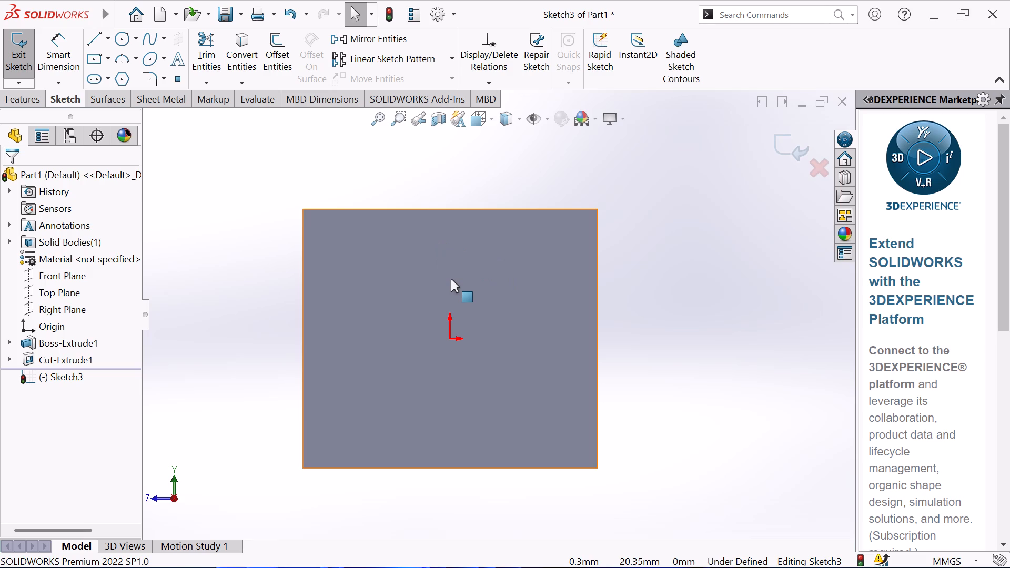
pyautogui.click(451, 279)
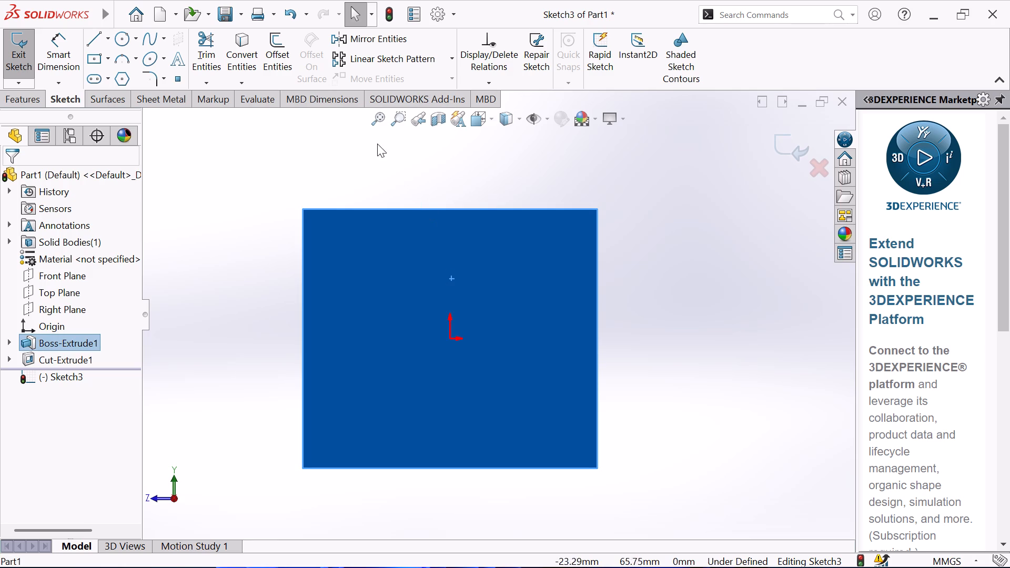
pyautogui.click(247, 42)
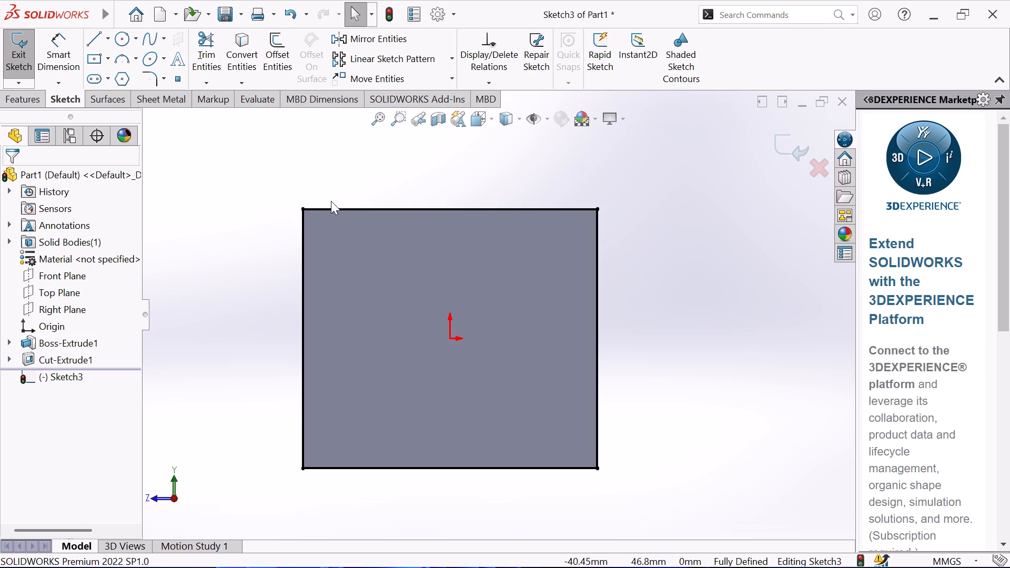
# Trim away the converted top, front and bottom lines using Trim to closest, keeping only the rear vertical edge line.
pyautogui.click(208, 52)
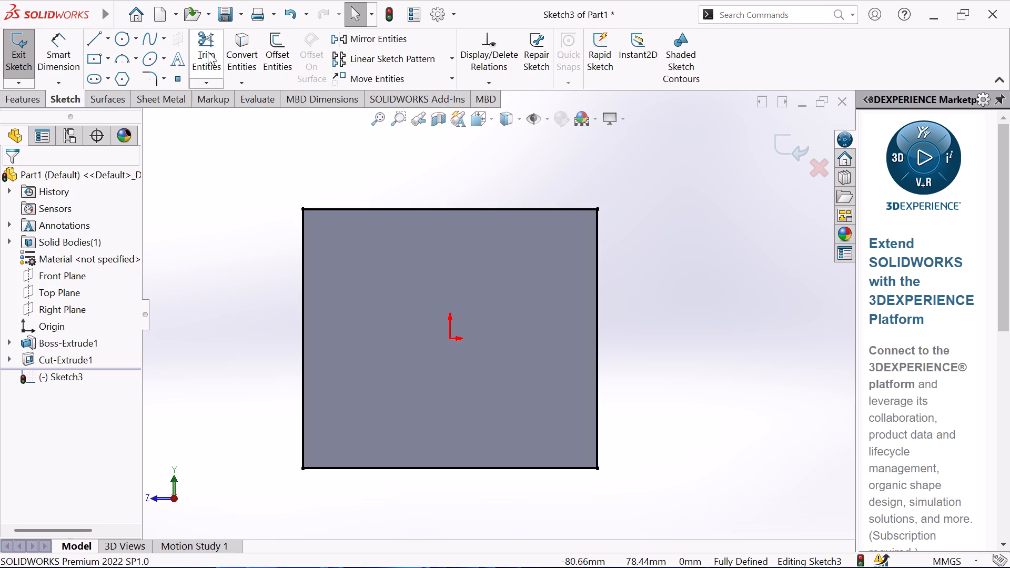
pyautogui.click(410, 211)
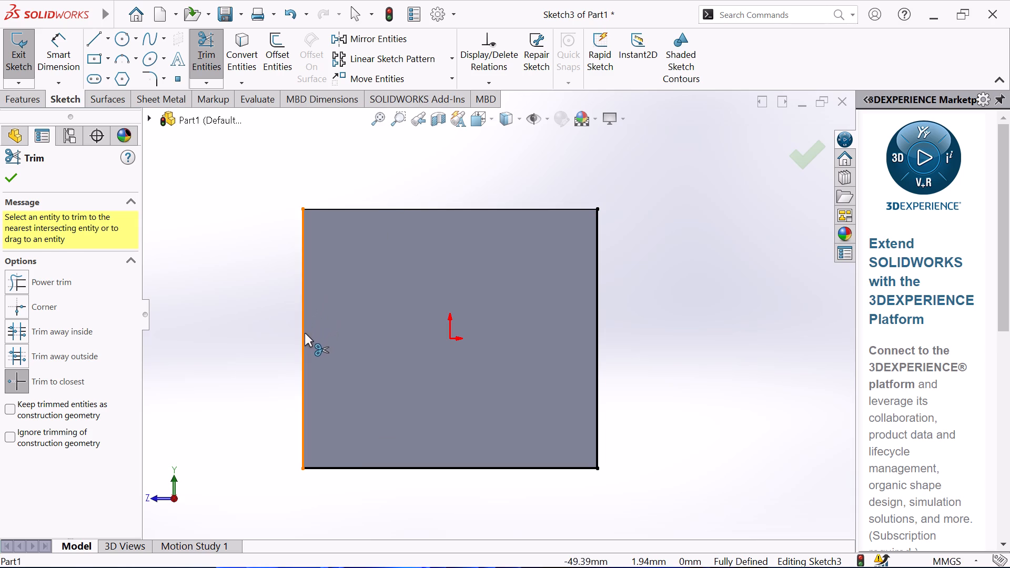
pyautogui.click(305, 333)
pyautogui.click(375, 466)
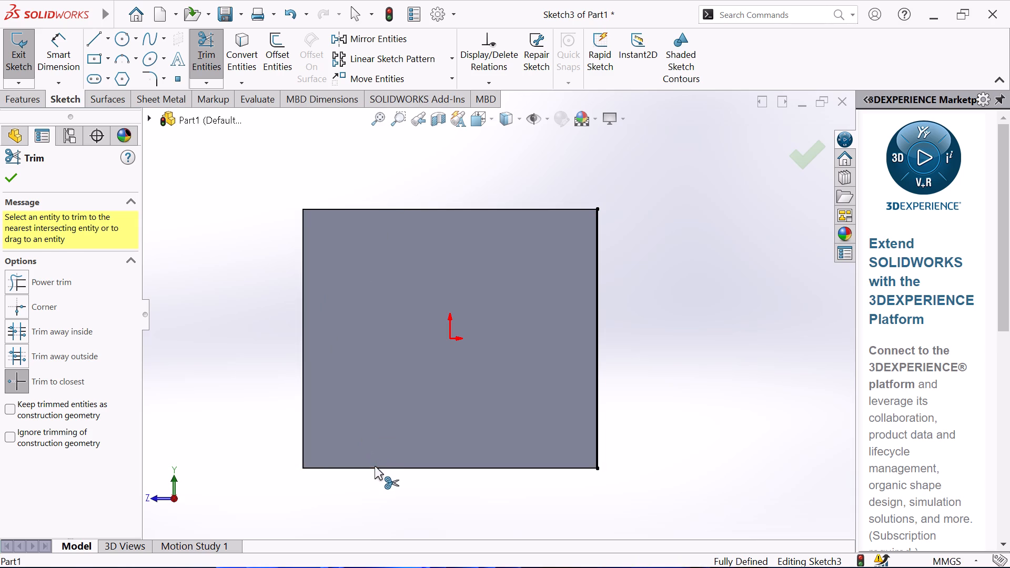
pyautogui.rightClick(756, 322)
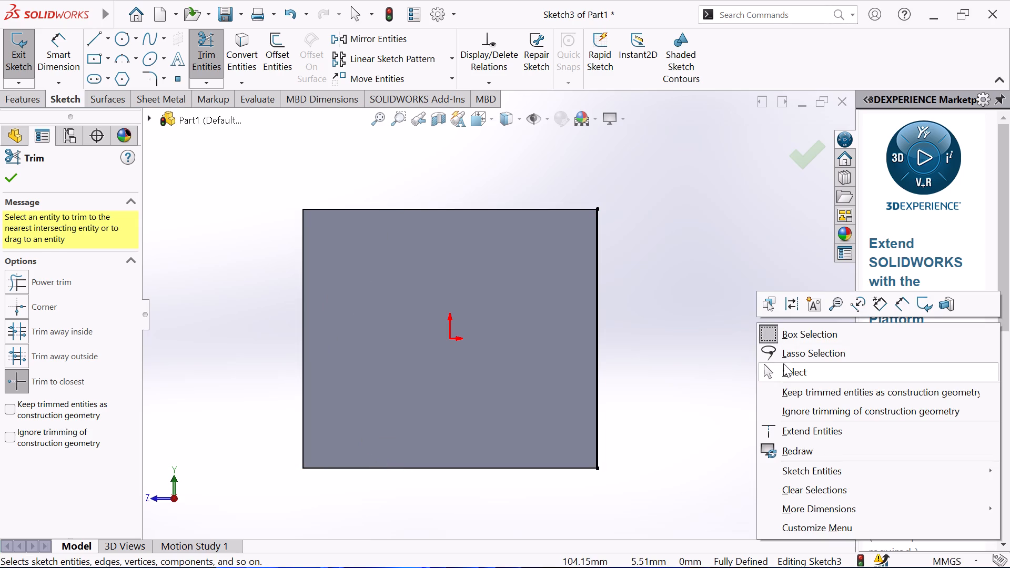
pyautogui.click(780, 376)
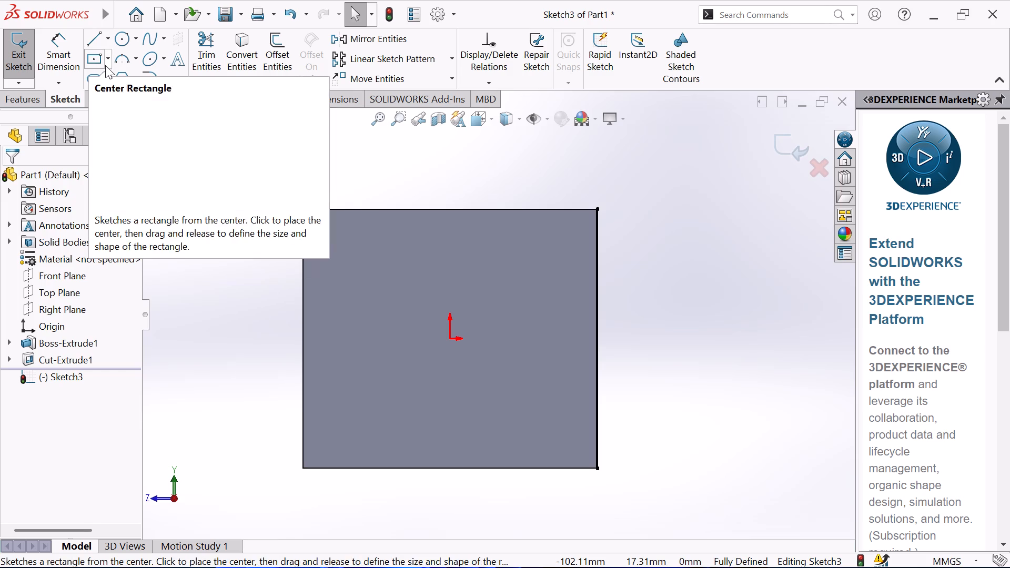
# Draw a horizontal centerline about 106 mm long from the origin out past the block's rear edge.
pyautogui.click(110, 39)
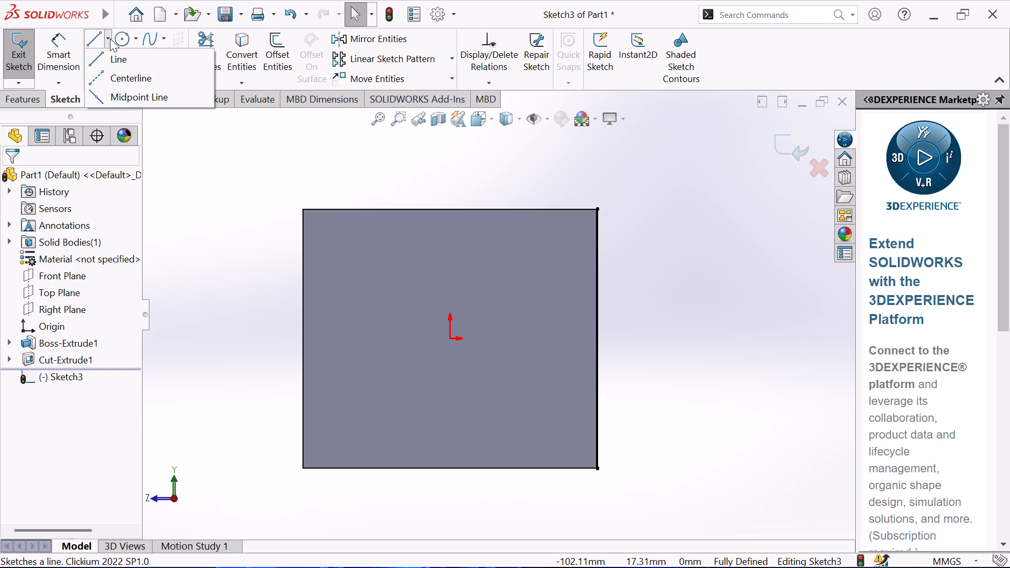
pyautogui.click(102, 80)
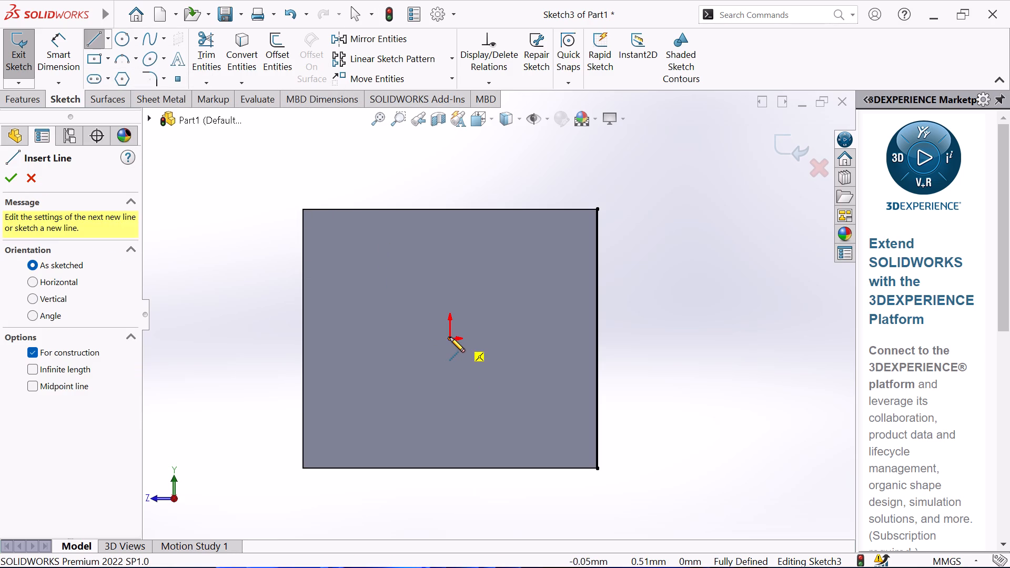
pyautogui.click(450, 337)
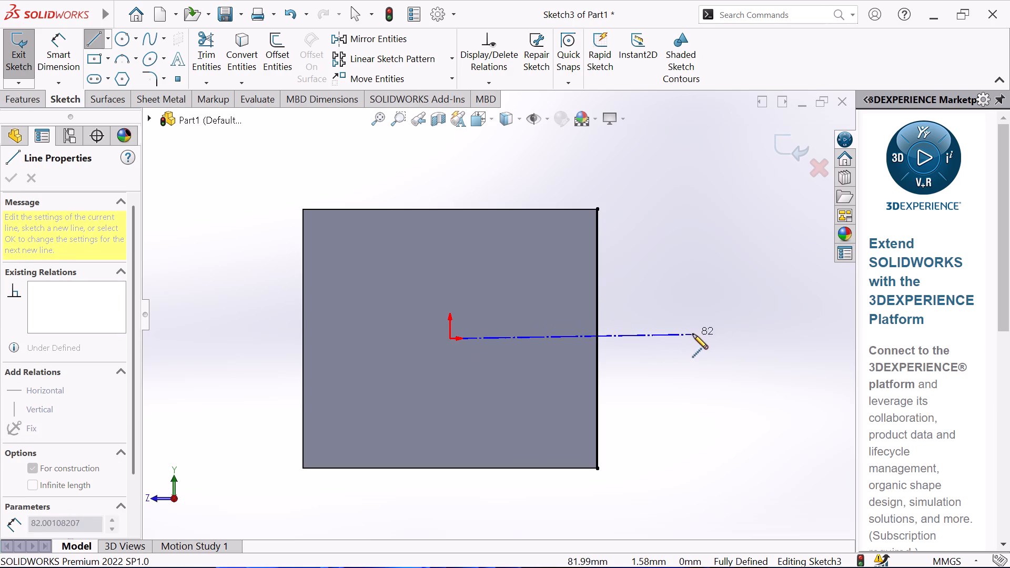
pyautogui.click(763, 340)
pyautogui.rightClick(685, 301)
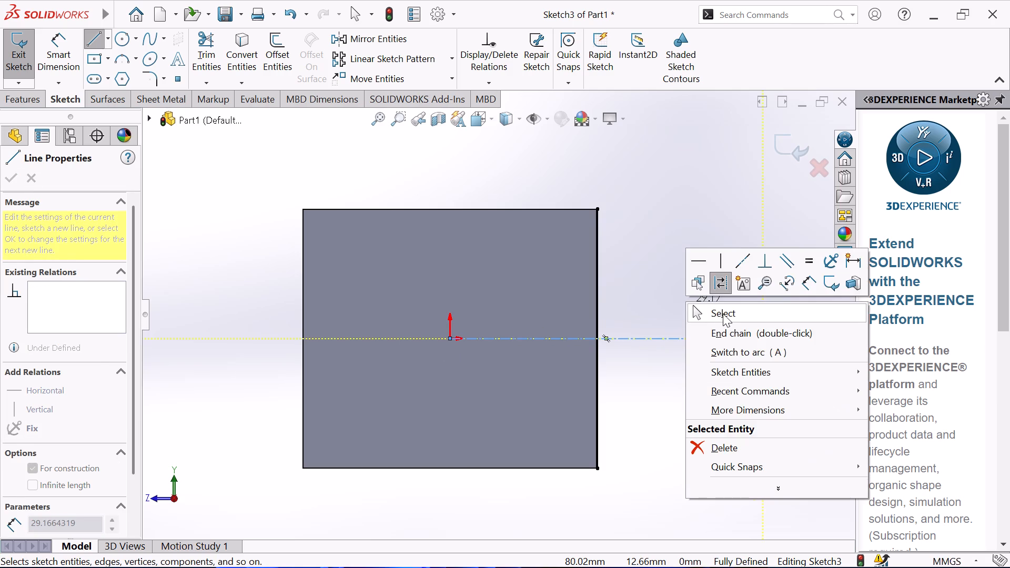
pyautogui.click(723, 313)
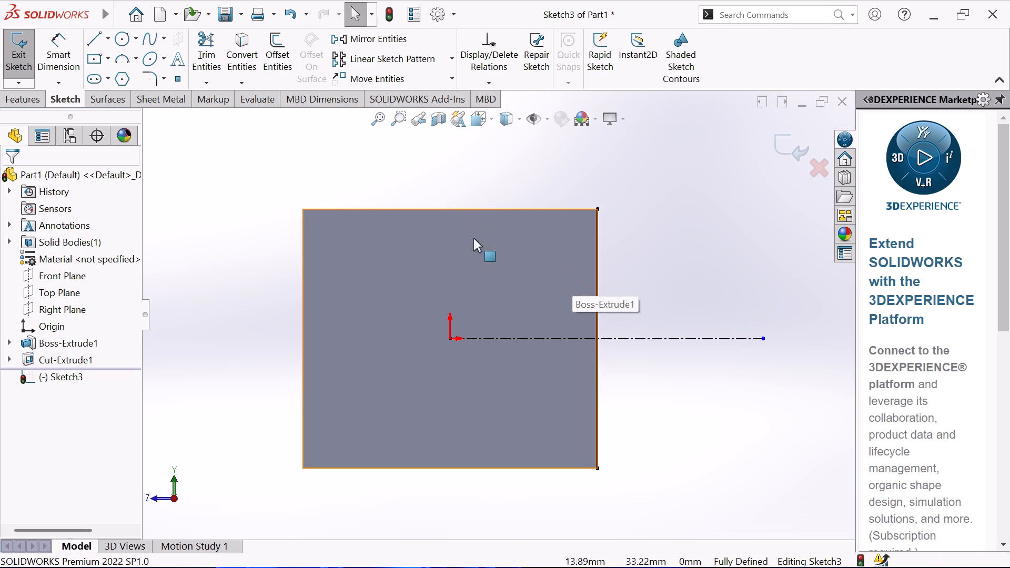
# Sketch an 88 mm vertical line about 22 mm beyond the block's rear edge, level with its top and bottom edges.
pyautogui.click(94, 39)
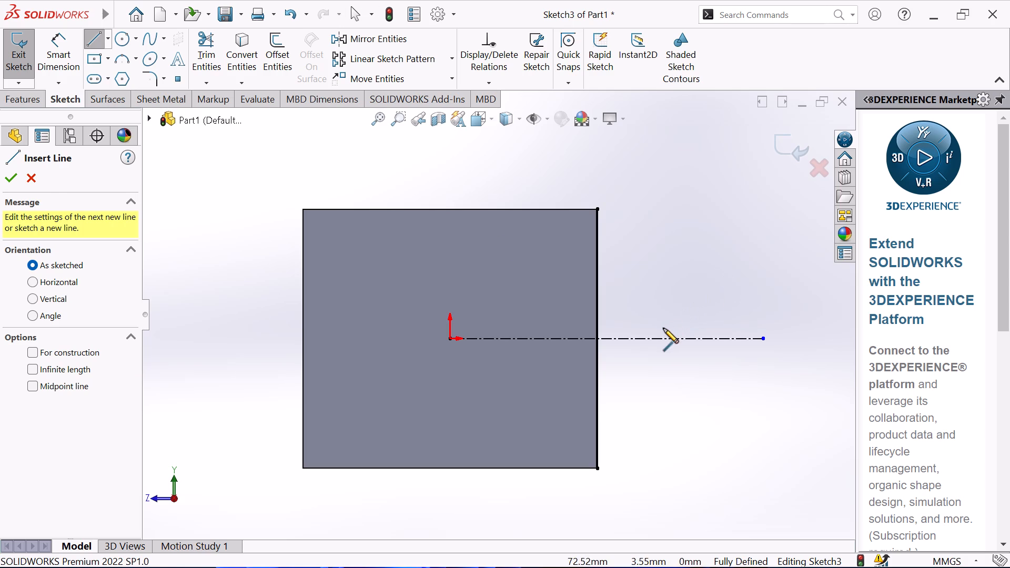
pyautogui.click(662, 206)
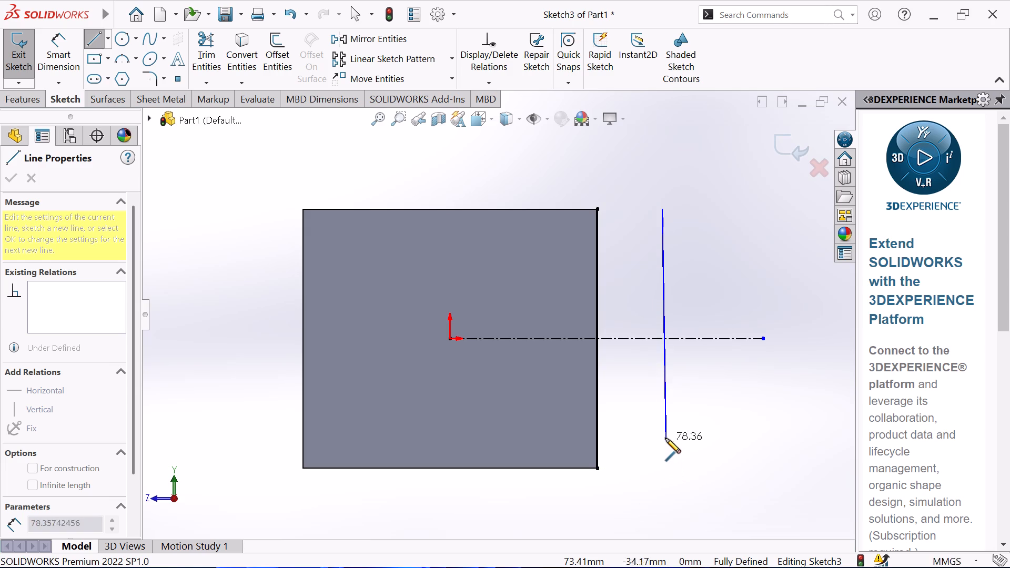
pyautogui.click(662, 469)
pyautogui.rightClick(700, 431)
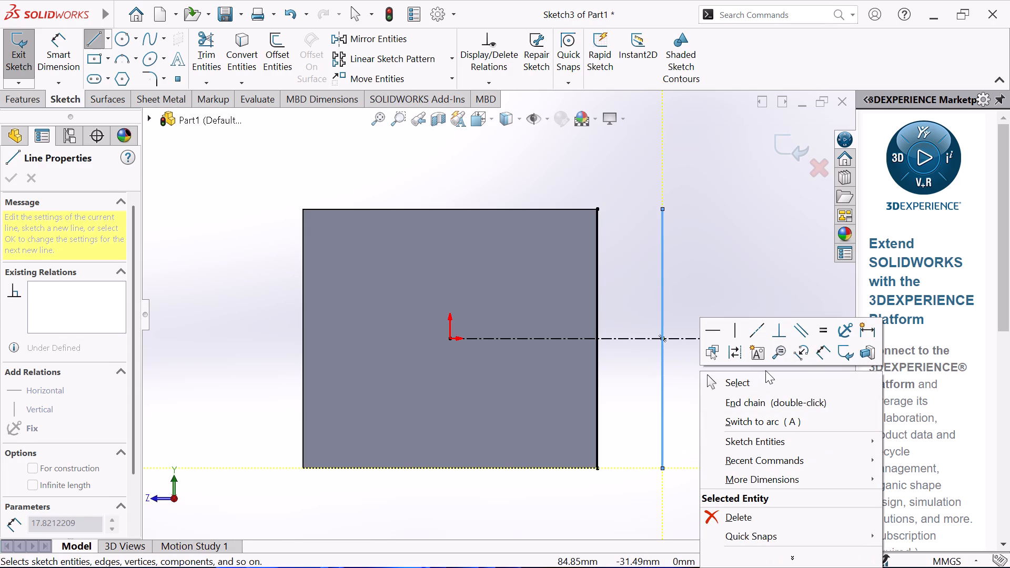
pyautogui.click(758, 384)
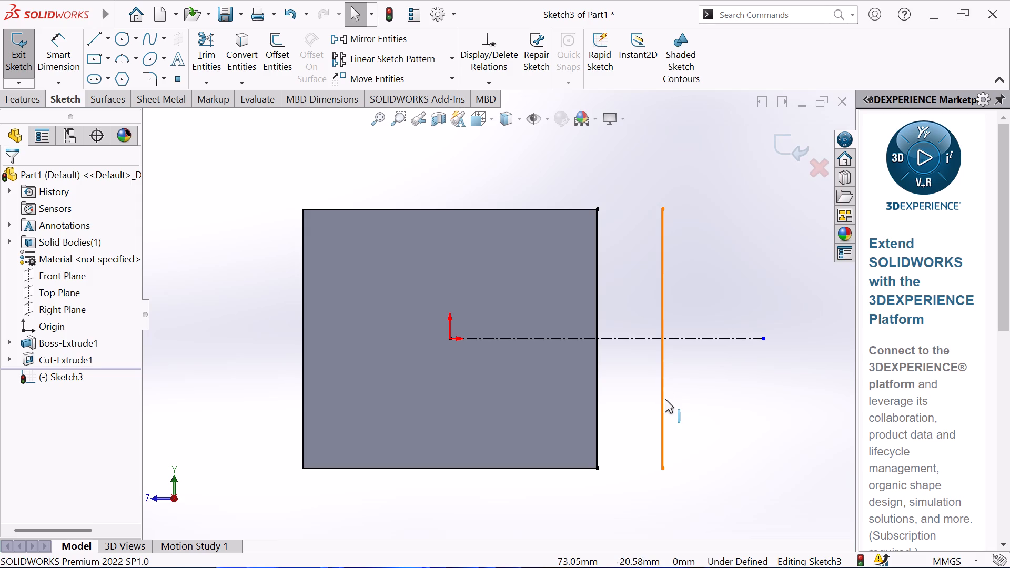
# Apply a Vertical relation to the new 88 mm line and make it construction geometry.
pyautogui.click(665, 399)
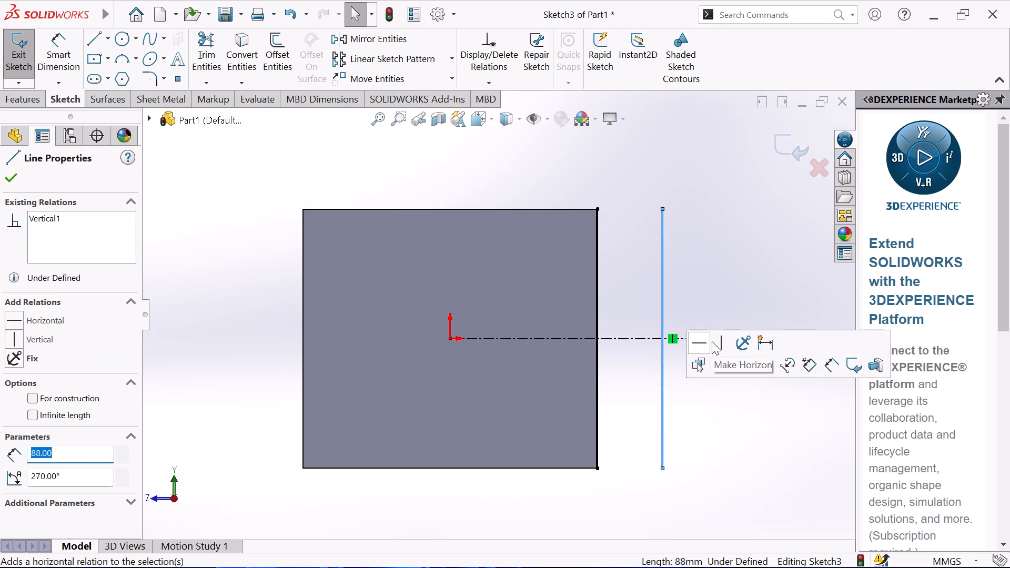
pyautogui.click(717, 336)
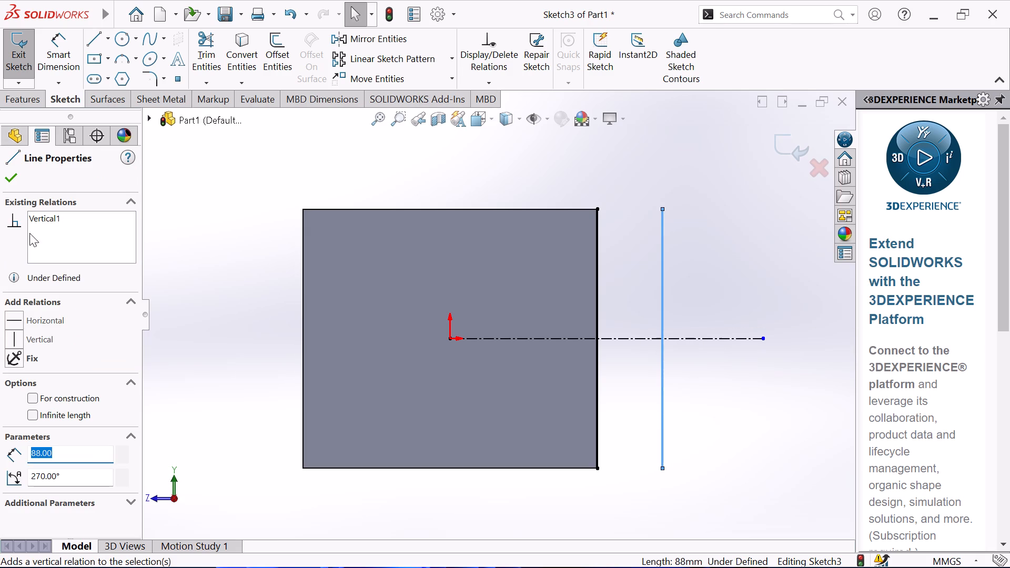
pyautogui.click(4, 177)
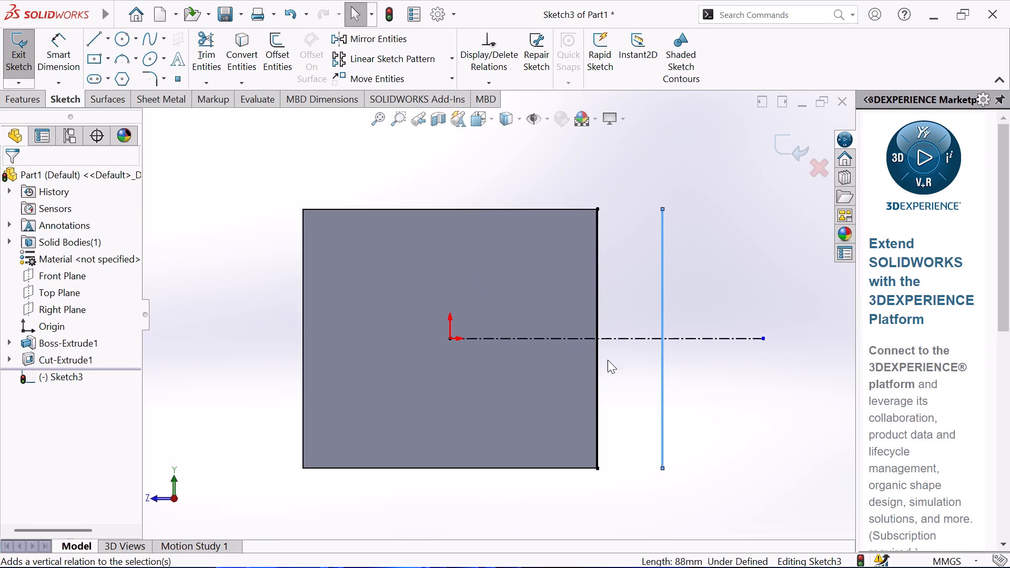
pyautogui.click(663, 369)
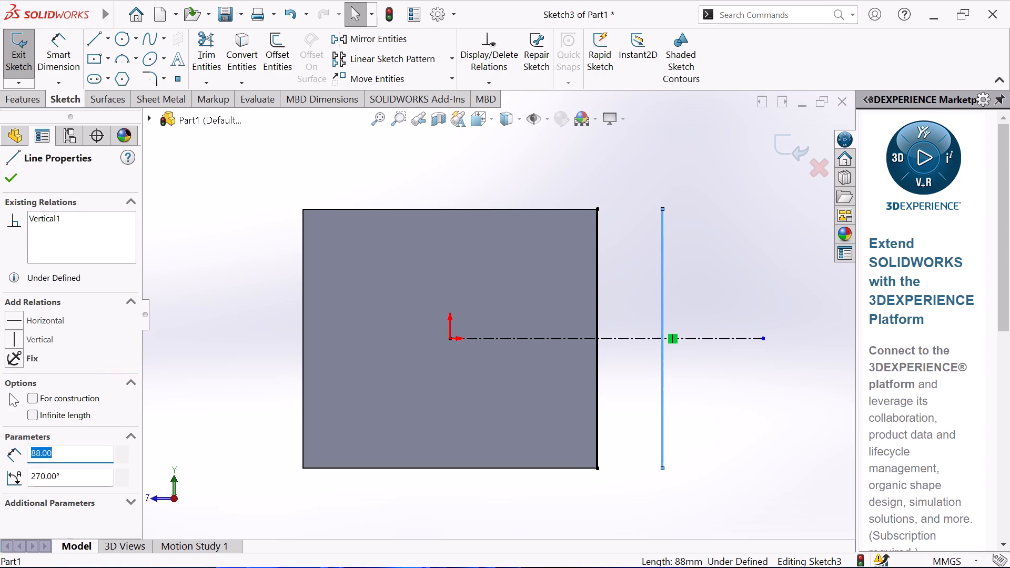
pyautogui.click(32, 397)
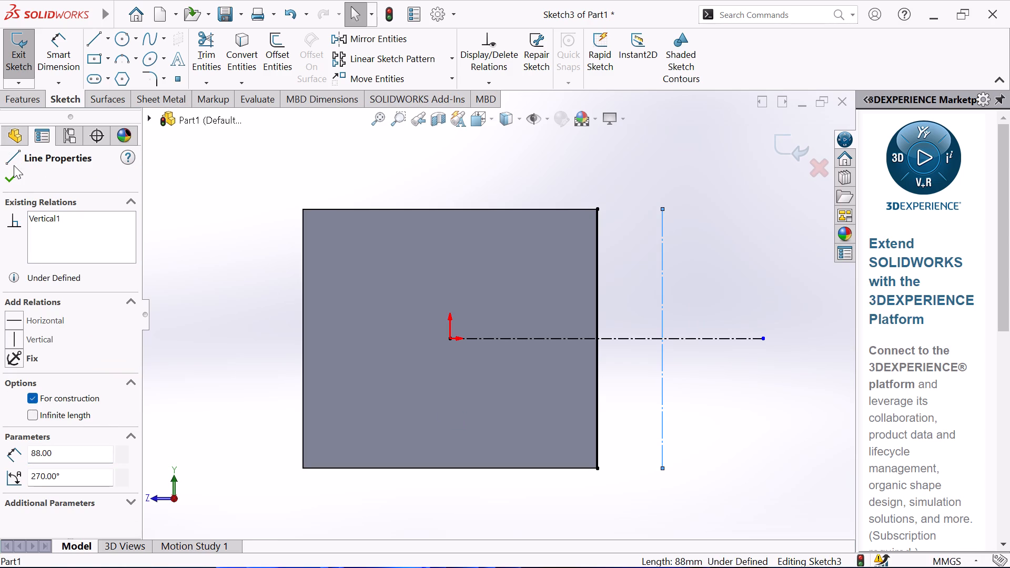
pyautogui.click(14, 172)
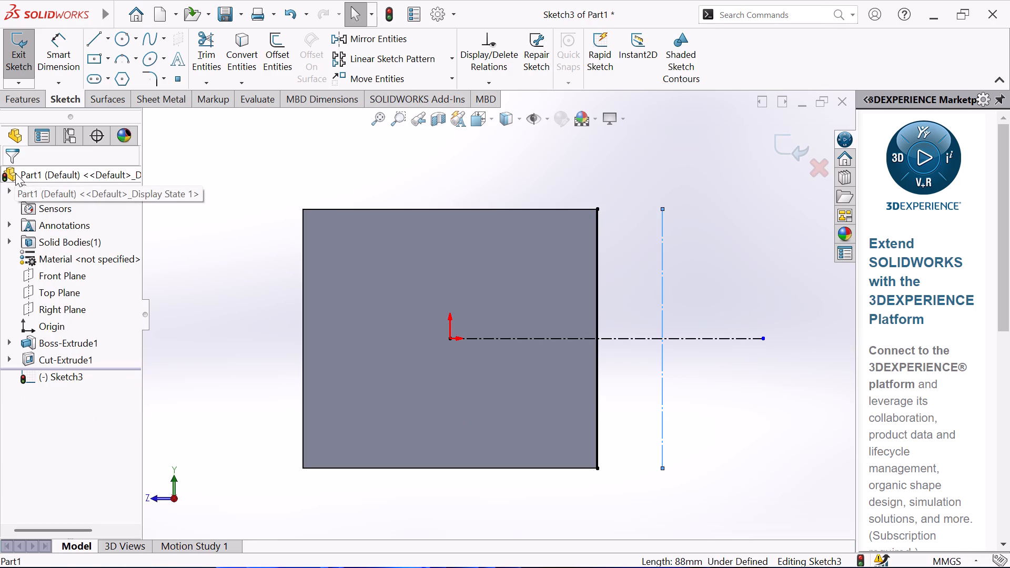
# Dimension the vertical construction line at 25 mm from the block's rear edge.
pyautogui.click(50, 58)
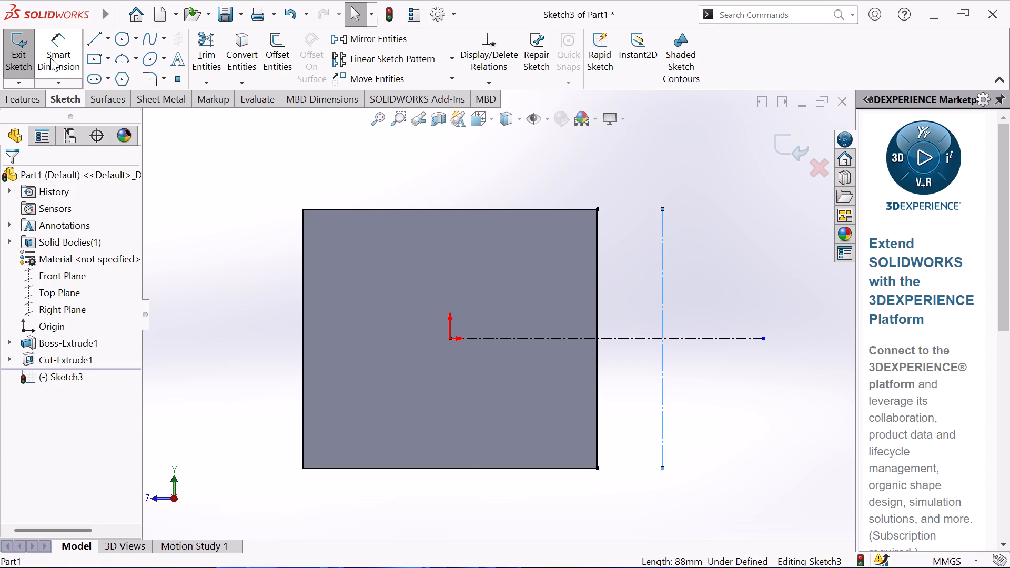
pyautogui.click(599, 310)
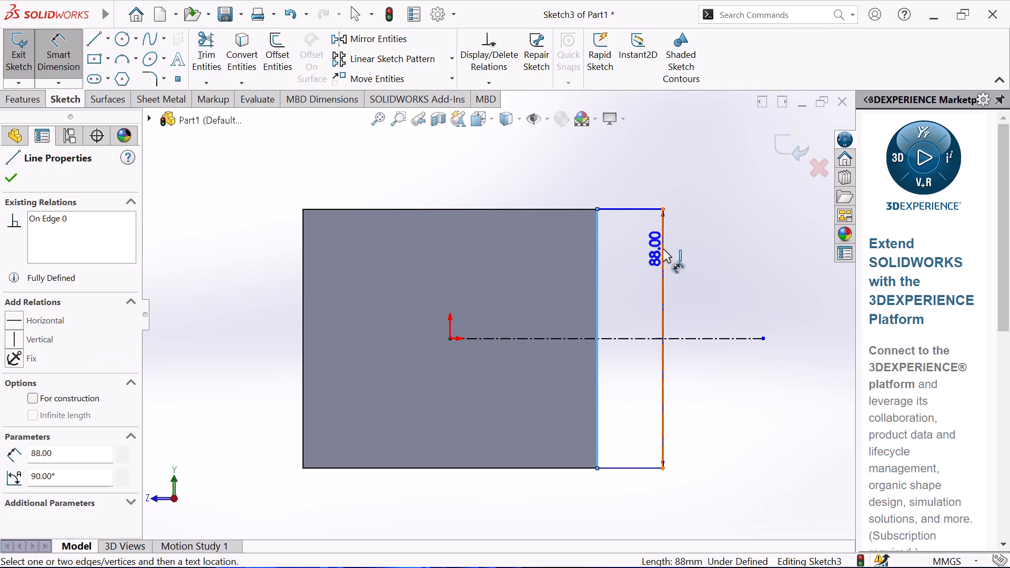
pyautogui.click(663, 248)
pyautogui.click(615, 175)
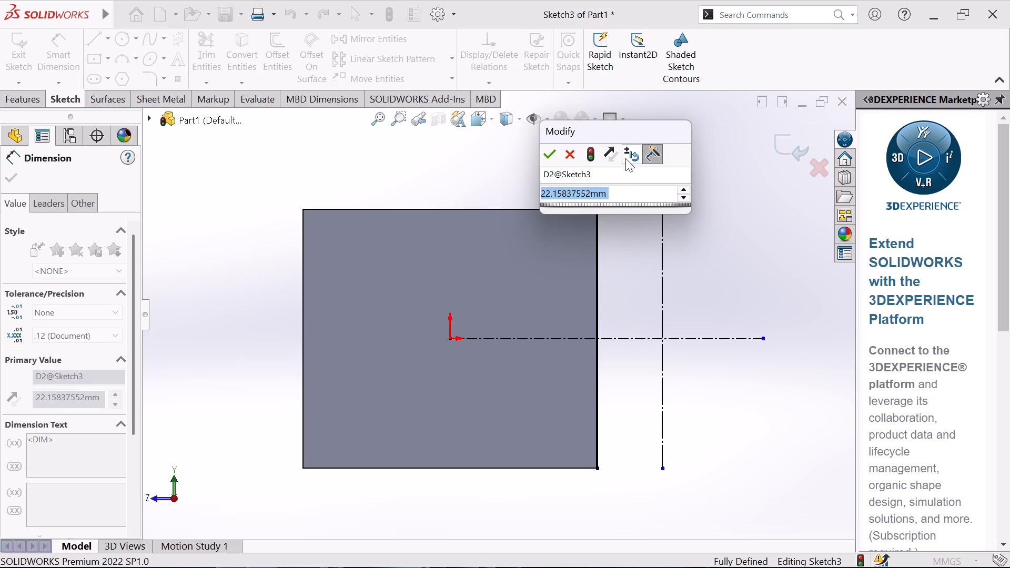
pyautogui.press('2')
pyautogui.press('5')
pyautogui.press('Return')
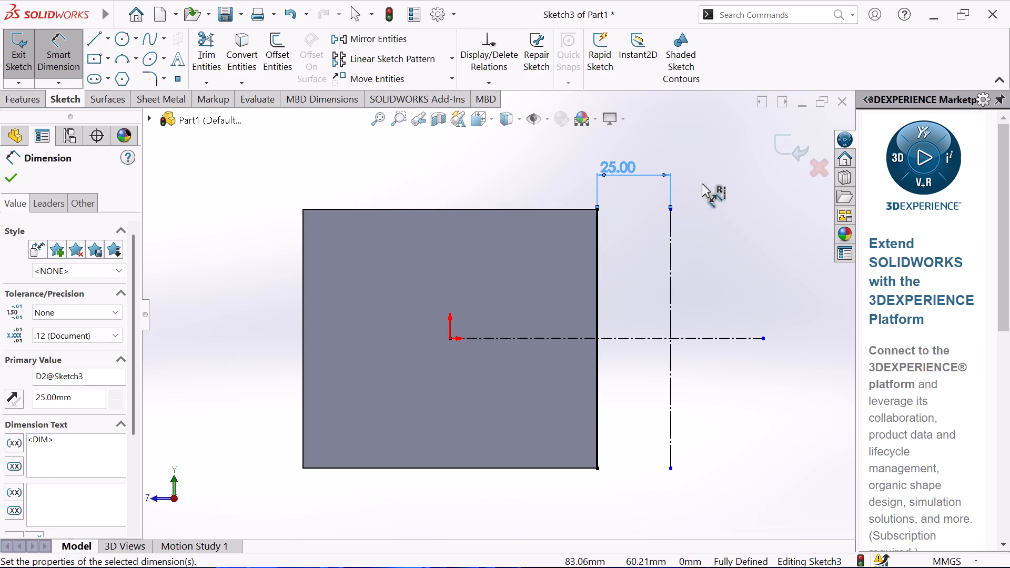
pyautogui.rightClick(755, 280)
pyautogui.click(795, 329)
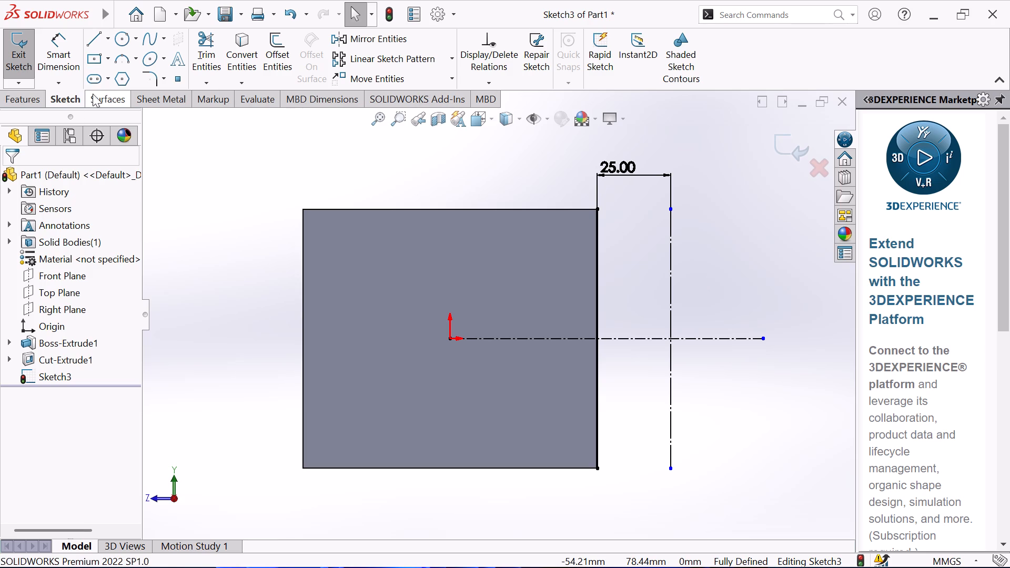
# Sketch two concentric circles of about 15.5 mm and 10.5 mm radius, centred on the vertical construction line near its upper end.
pyautogui.click(120, 33)
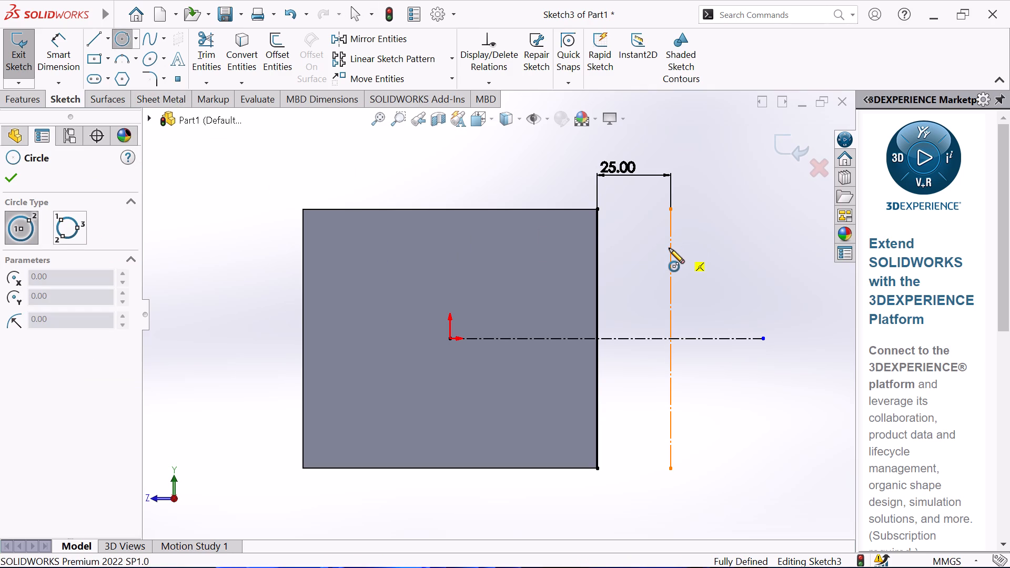
pyautogui.click(672, 232)
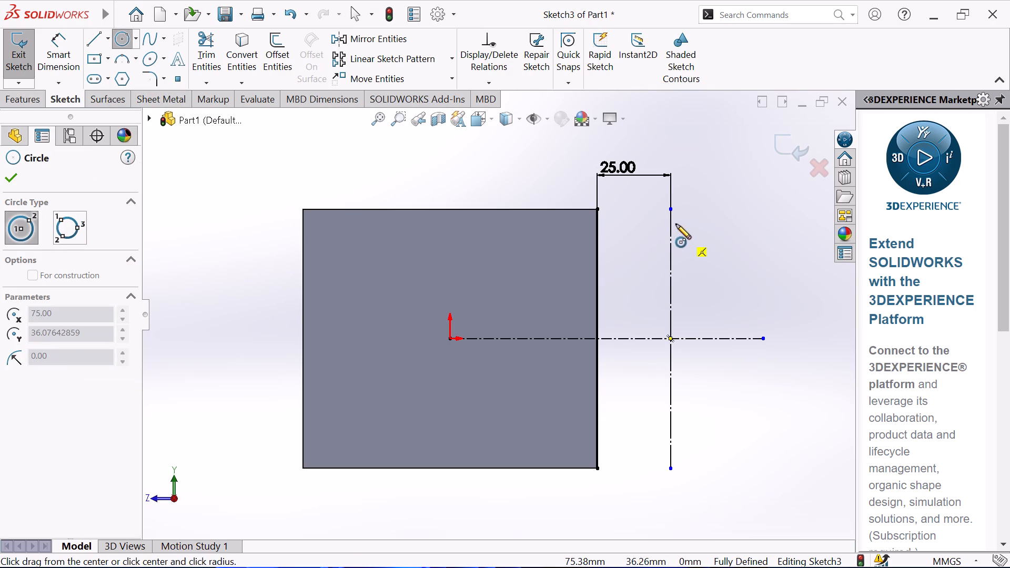
pyautogui.click(706, 204)
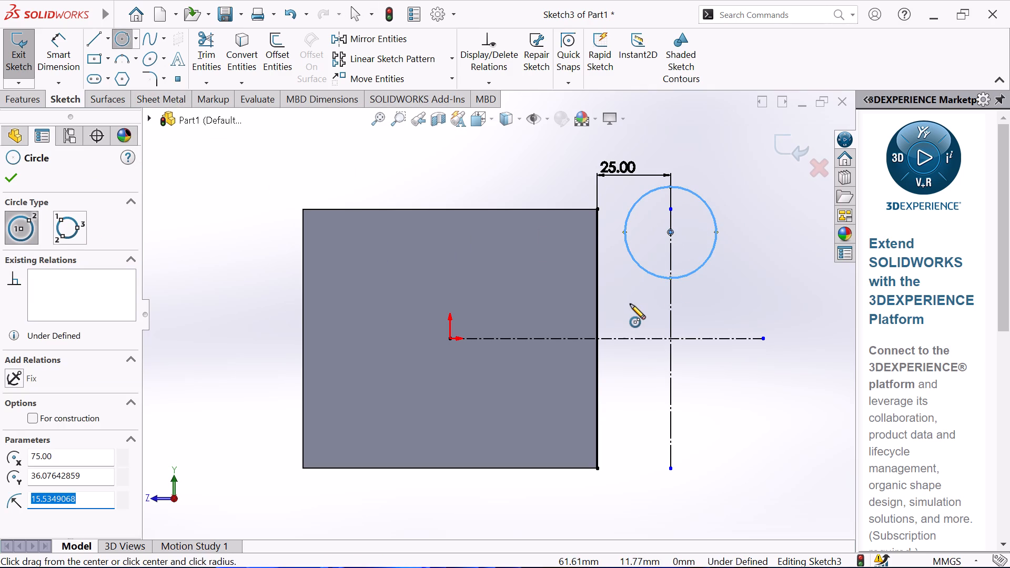
pyautogui.rightClick(630, 304)
pyautogui.click(668, 312)
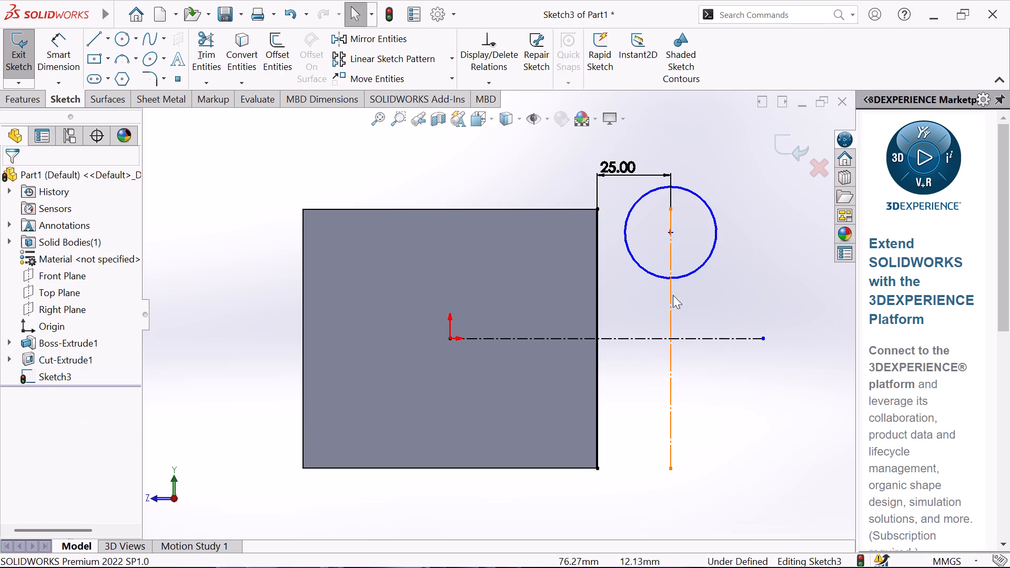
pyautogui.click(125, 42)
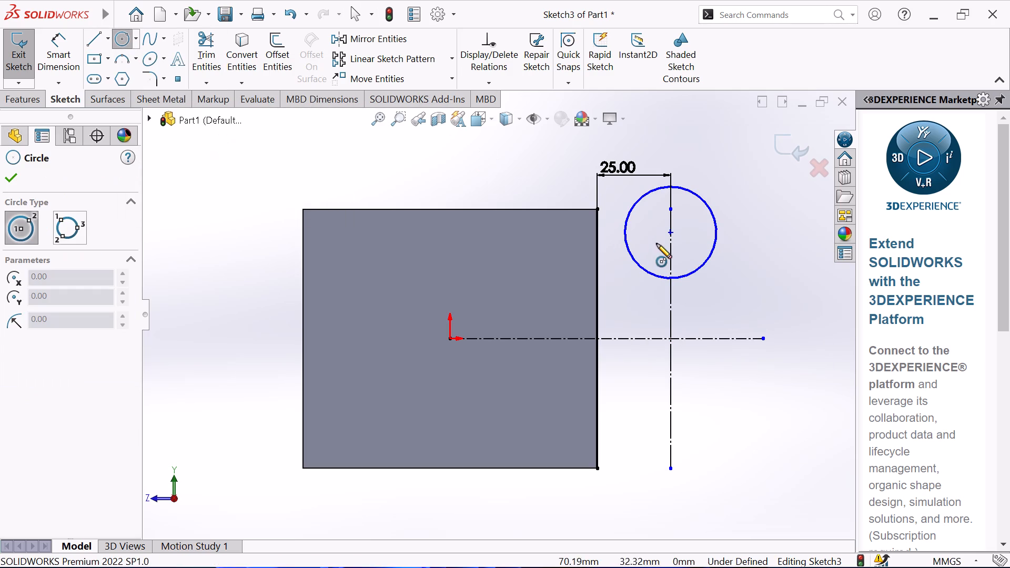
pyautogui.click(670, 231)
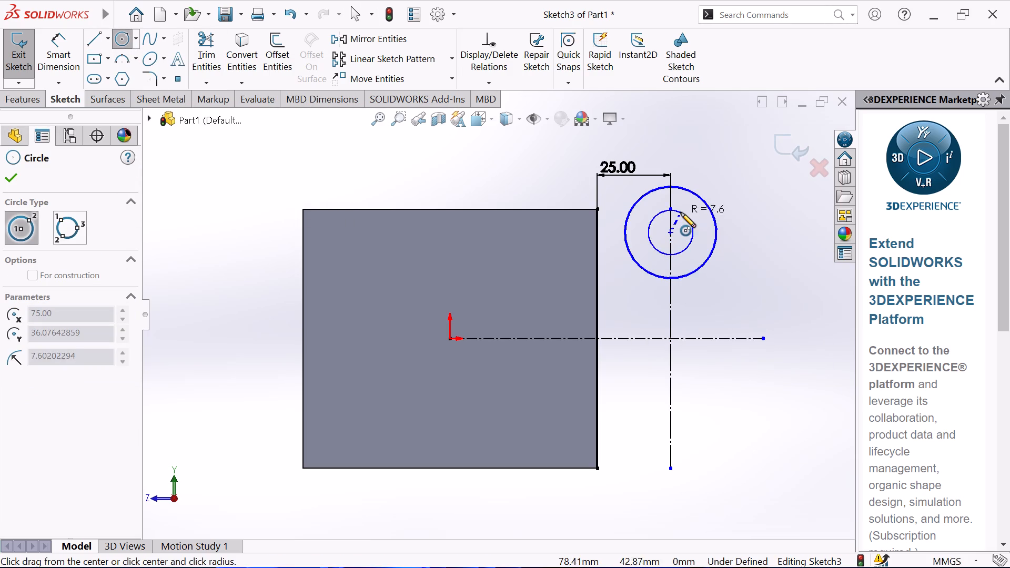
pyautogui.click(683, 204)
pyautogui.rightClick(719, 190)
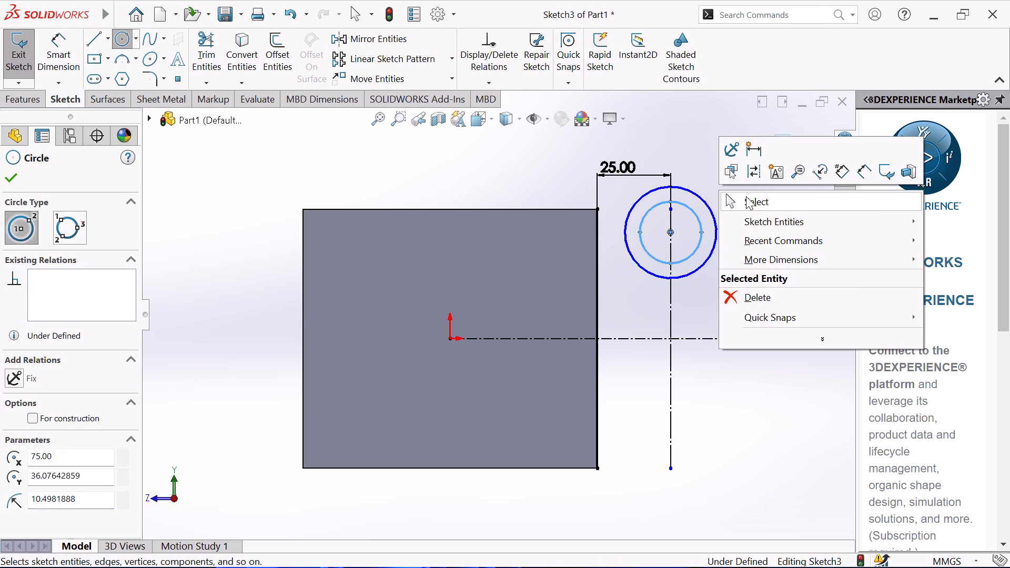
pyautogui.click(753, 200)
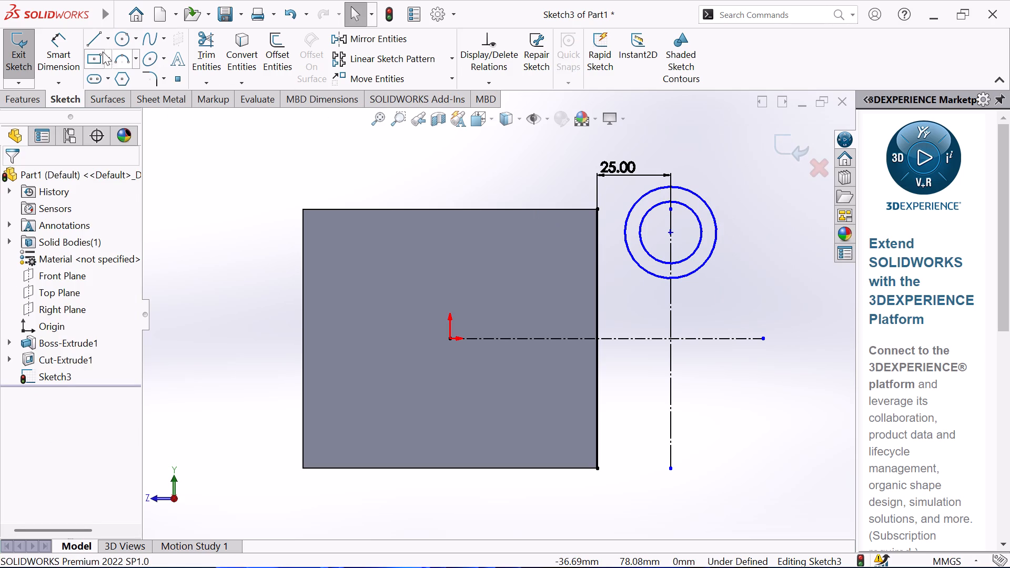
# Dimension the circles' common centre 4 mm vertically below the block's top rear corner.
pyautogui.click(60, 67)
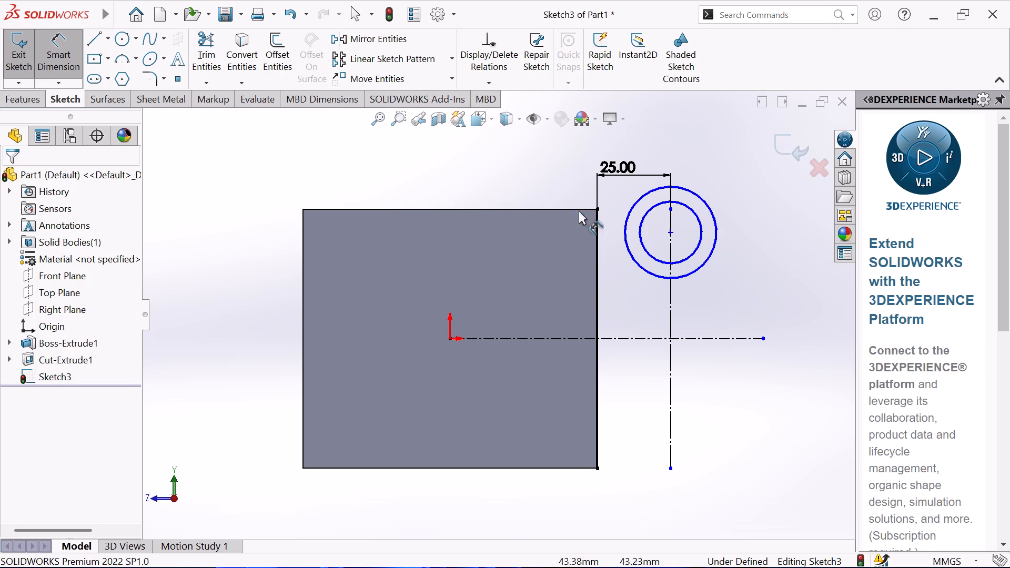
pyautogui.click(597, 207)
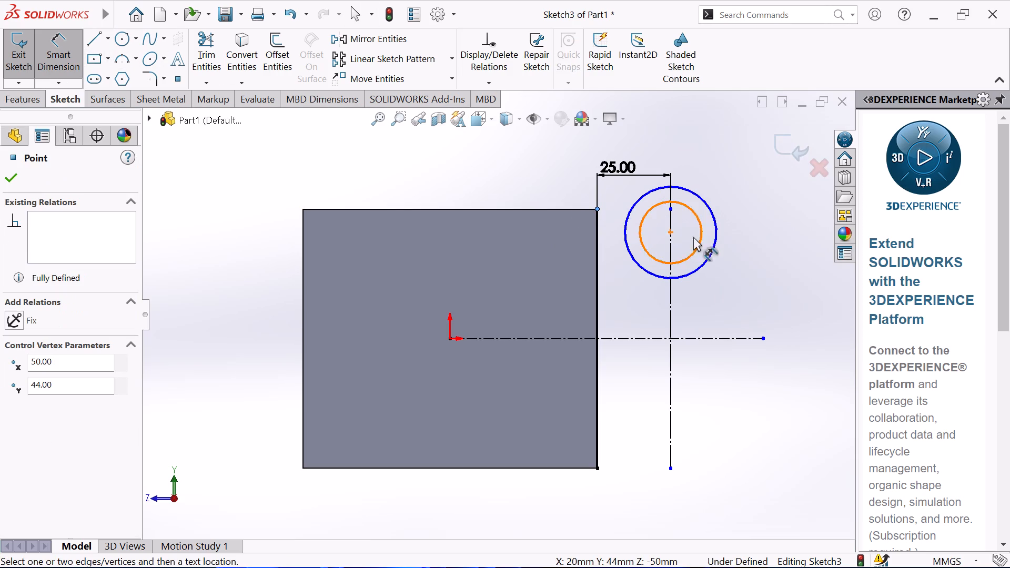
pyautogui.click(669, 230)
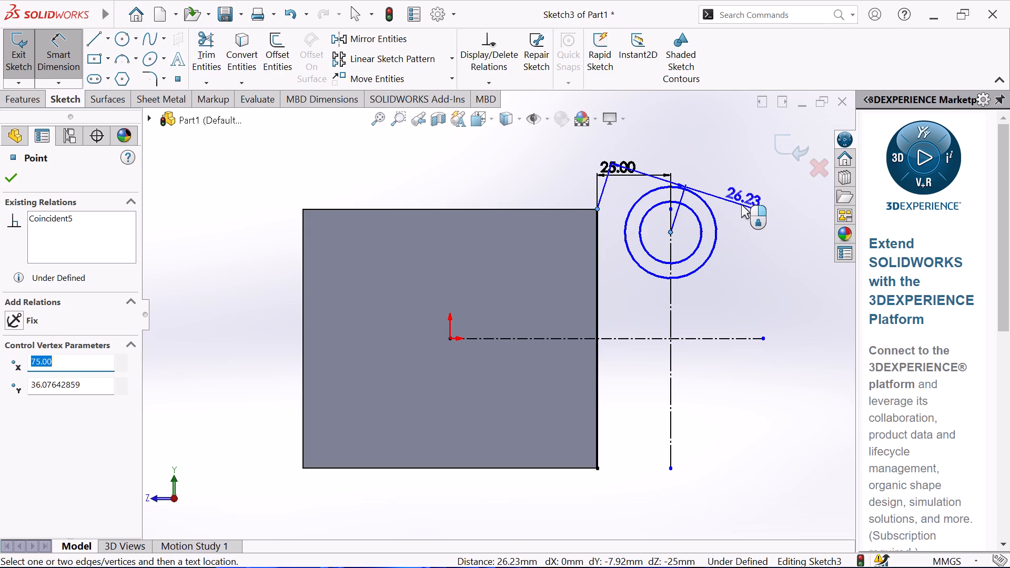
pyautogui.click(756, 224)
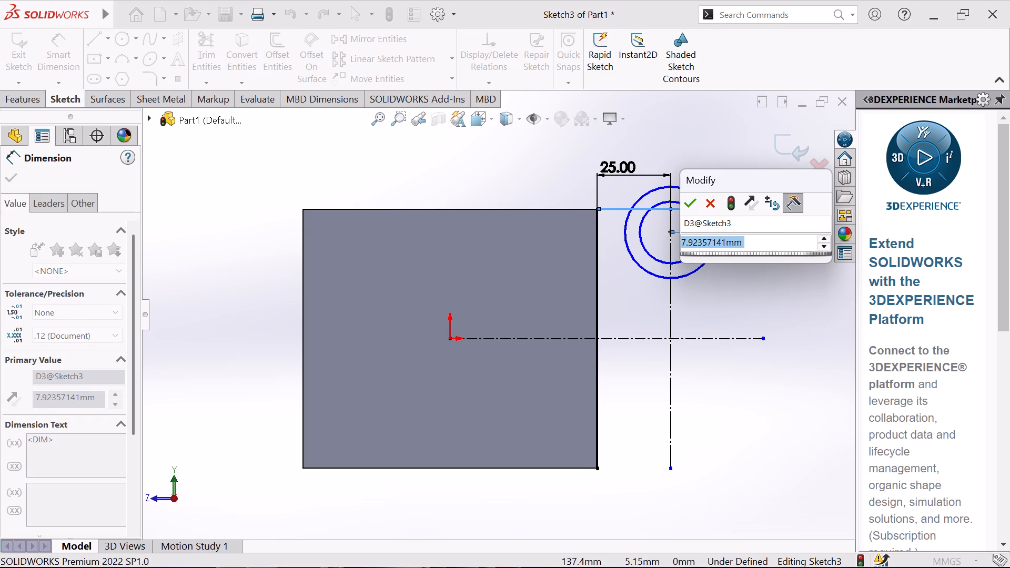
pyautogui.press('4')
pyautogui.press('Return')
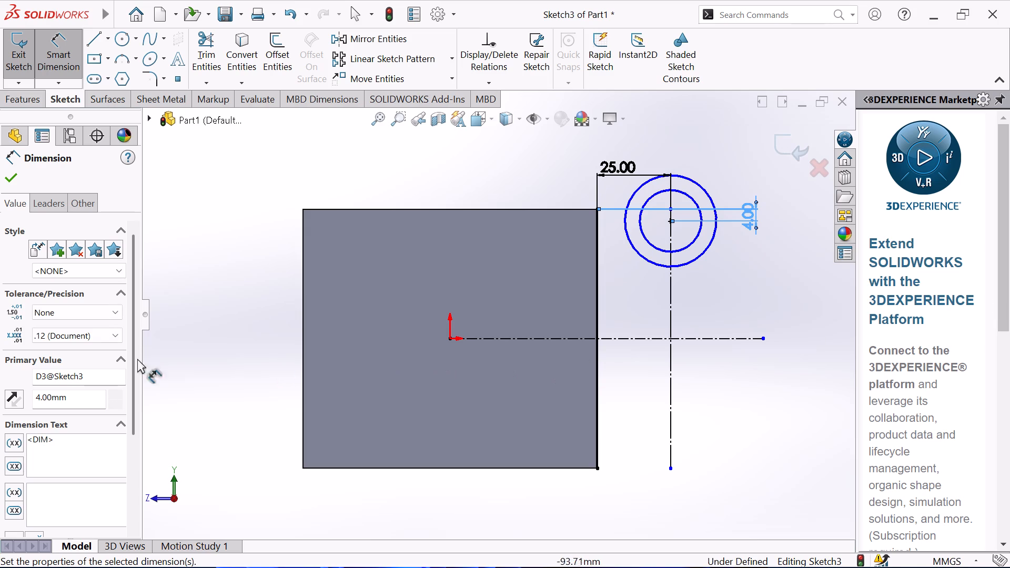
pyautogui.rightClick(239, 357)
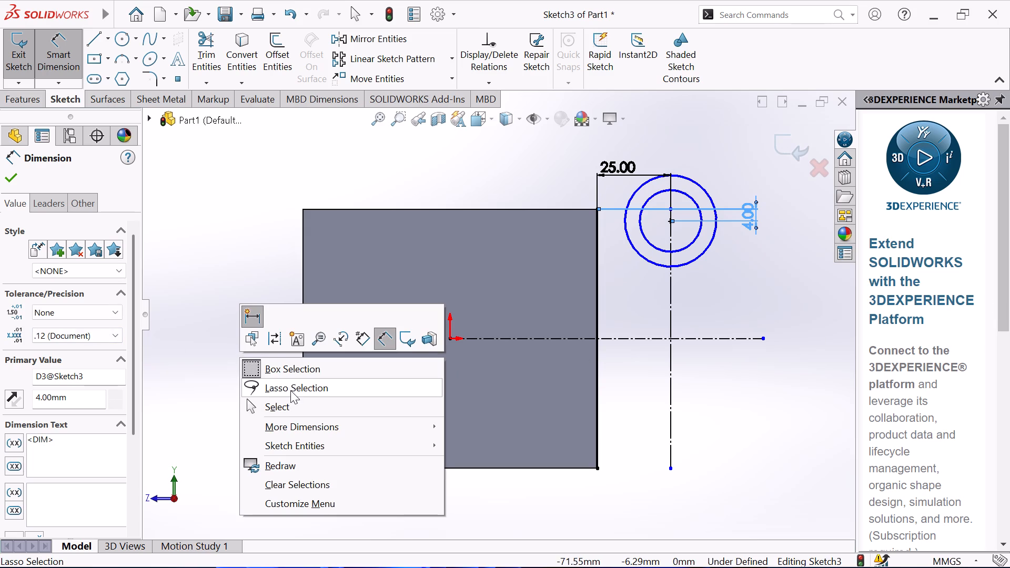
pyautogui.click(283, 409)
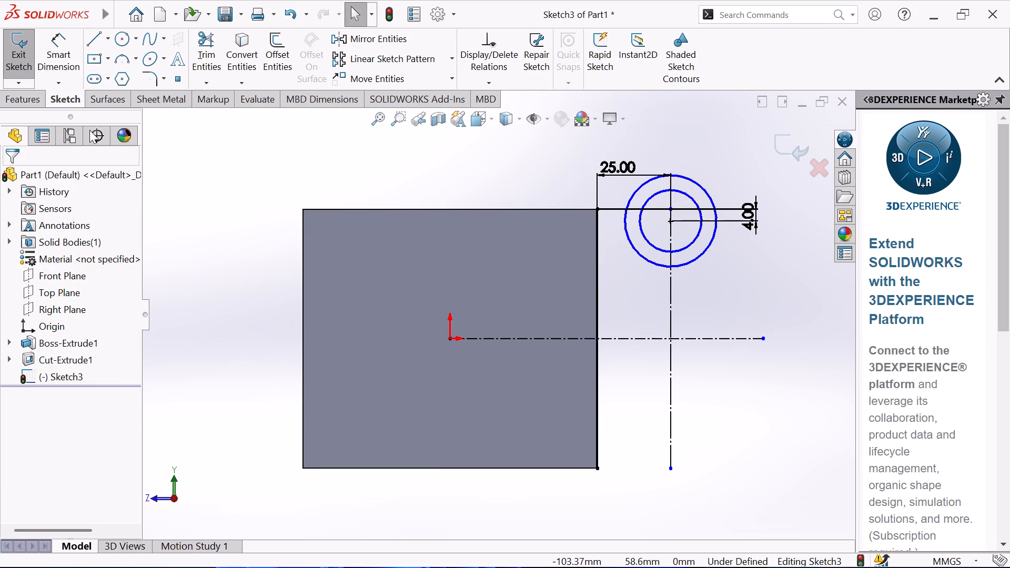
# Dimension the outer circle with a diameter of 50 mm.
pyautogui.click(70, 49)
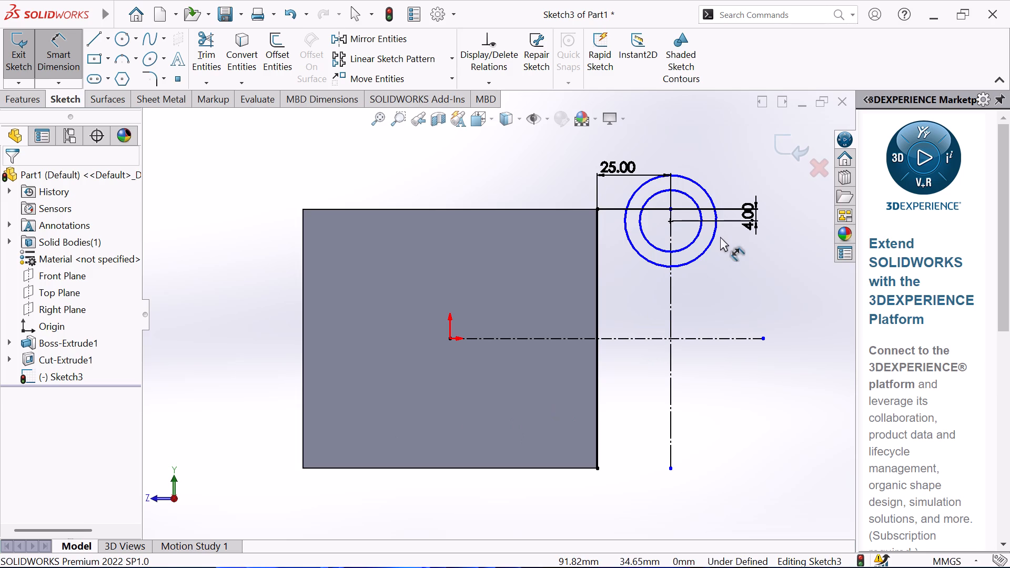
pyautogui.click(712, 237)
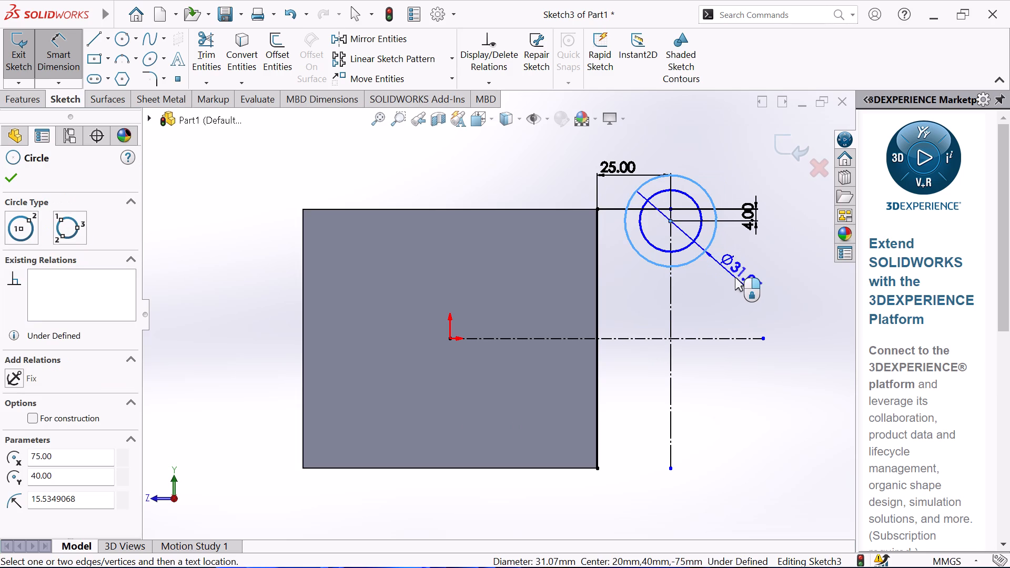
pyautogui.click(735, 277)
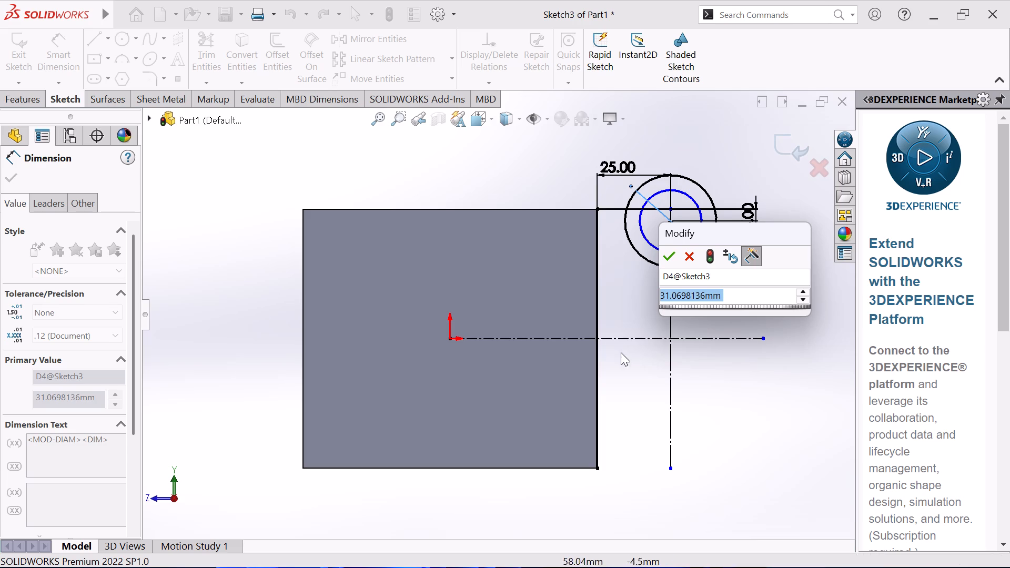
pyautogui.press('5')
pyautogui.press('0')
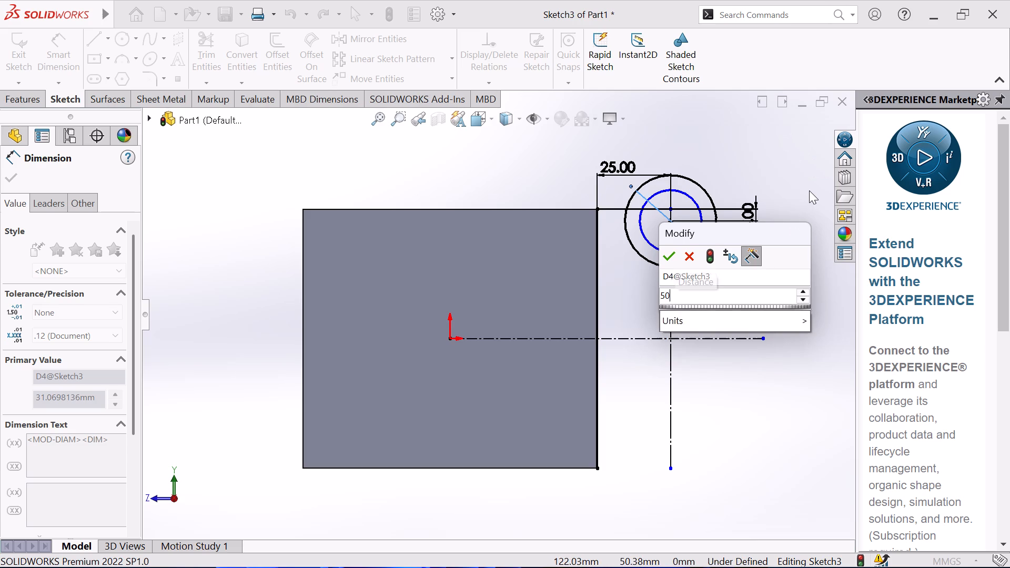
pyautogui.press('Return')
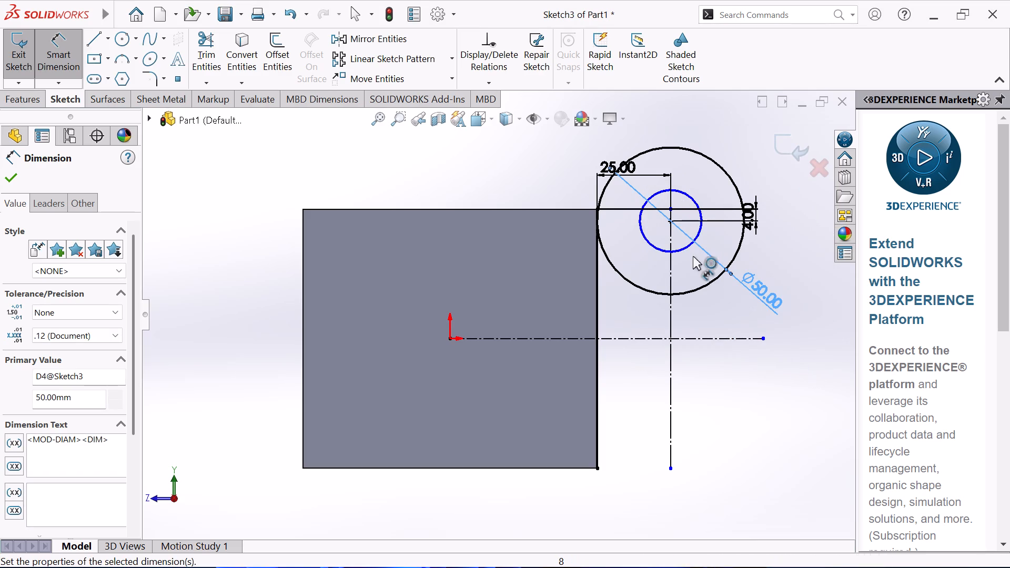
# Dimension the inner circle with a diameter of 25 mm.
pyautogui.click(689, 243)
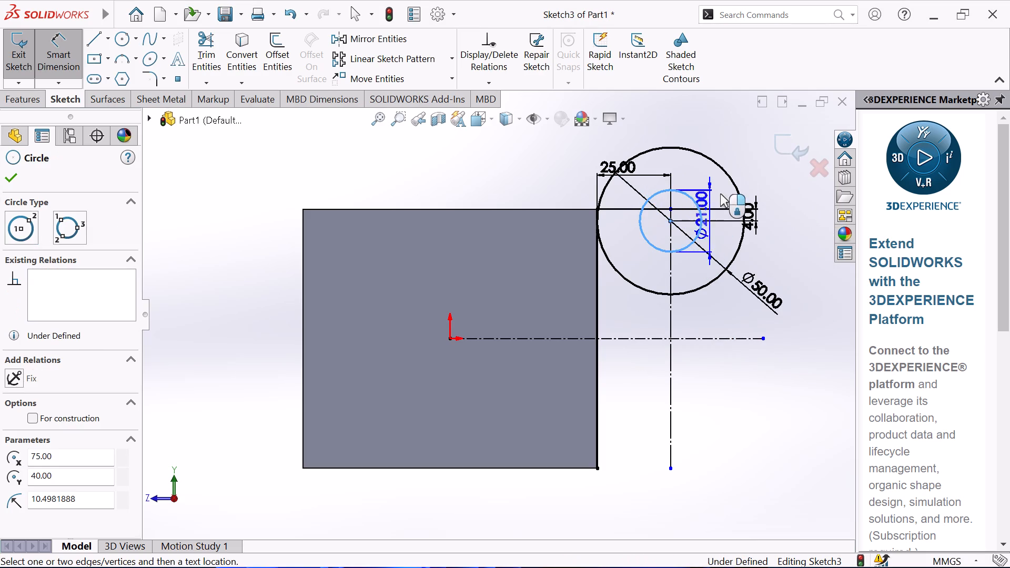
pyautogui.click(740, 164)
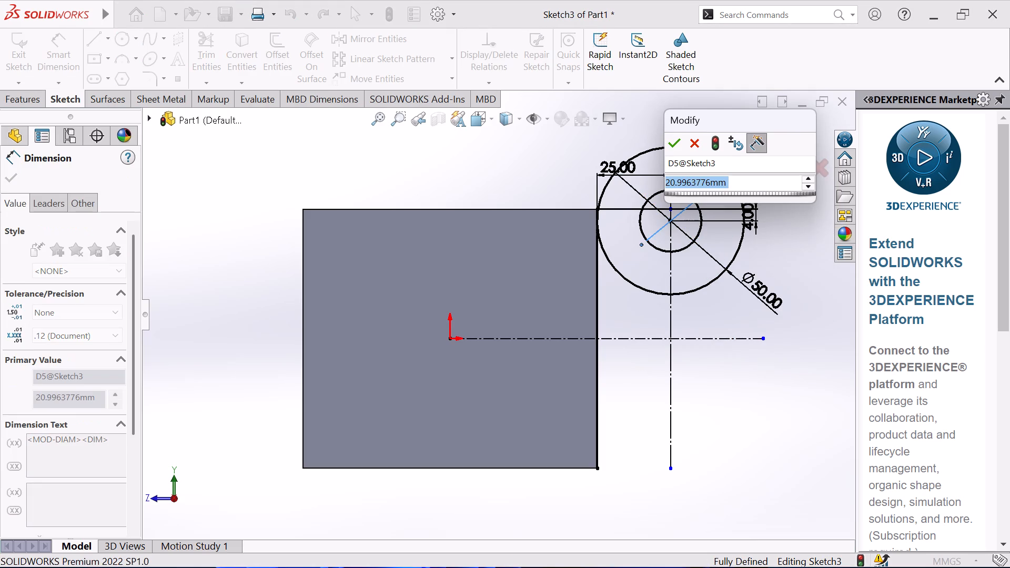
pyautogui.press('2')
pyautogui.press('5')
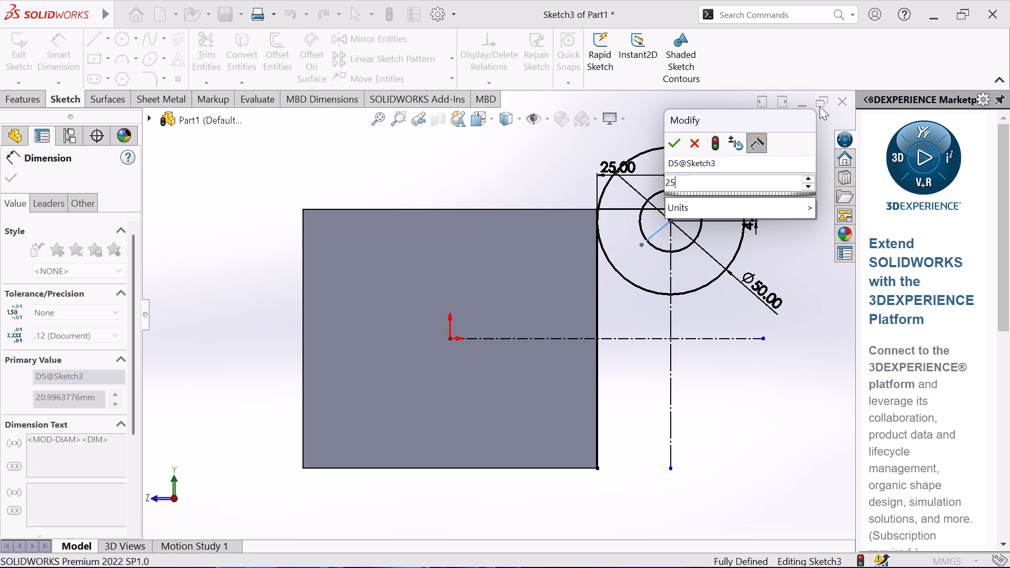
pyautogui.press('Return')
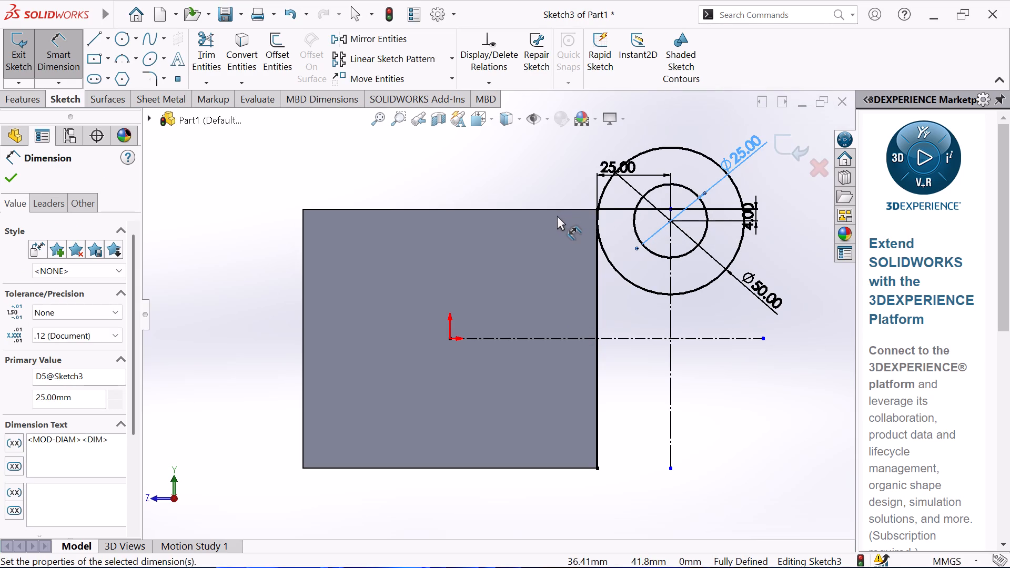
pyautogui.rightClick(478, 193)
pyautogui.click(540, 245)
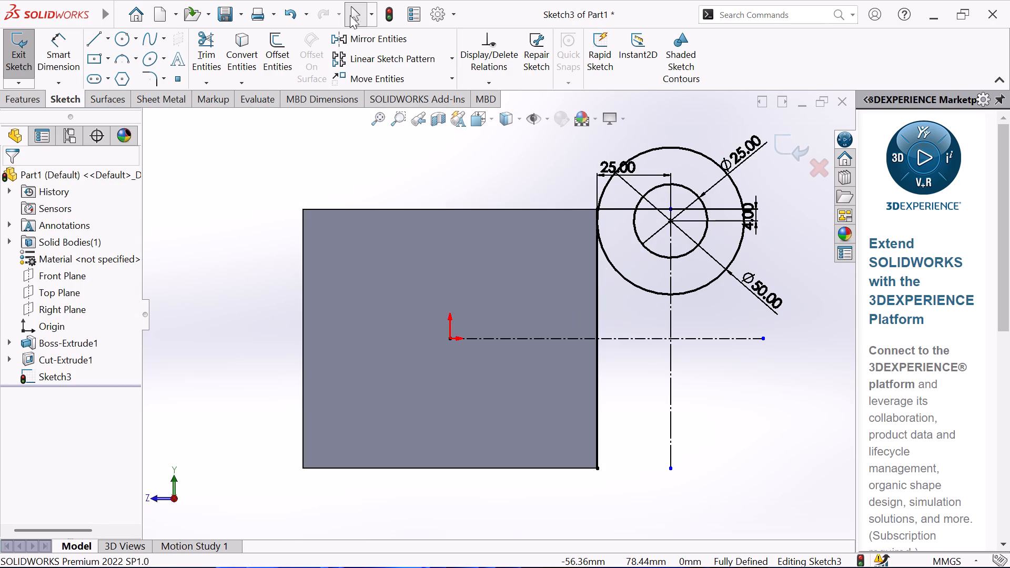
# Mirror the 50 mm and 25 mm concentric circles about the horizontal construction line, keeping the originals.
pyautogui.click(366, 39)
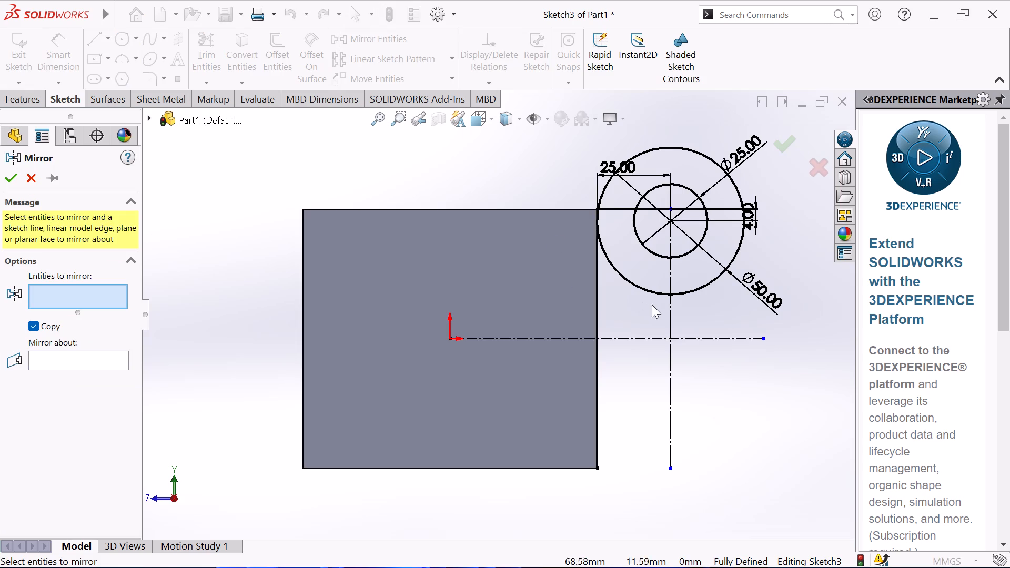
pyautogui.click(640, 339)
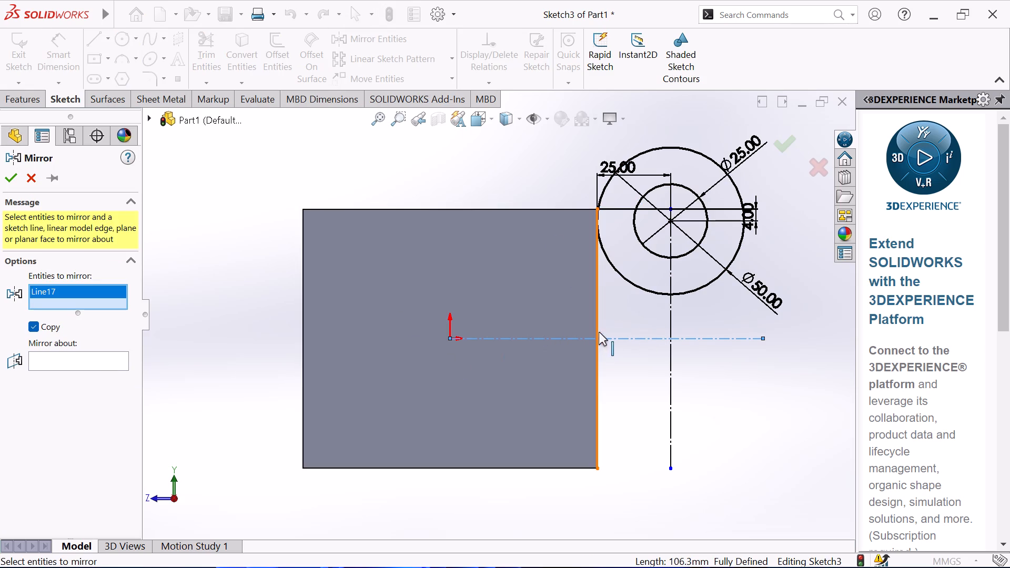
pyautogui.rightClick(90, 303)
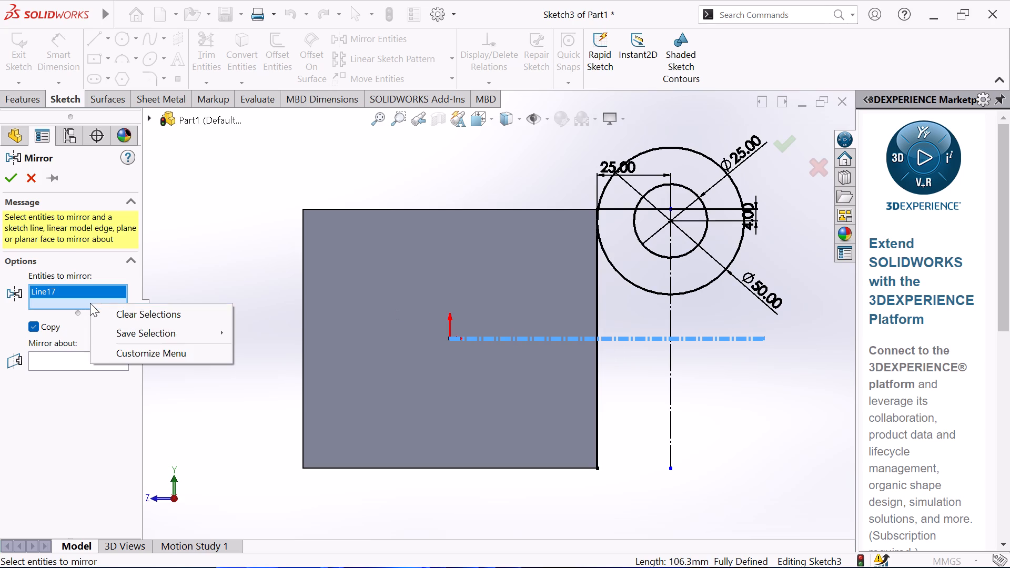
pyautogui.click(191, 320)
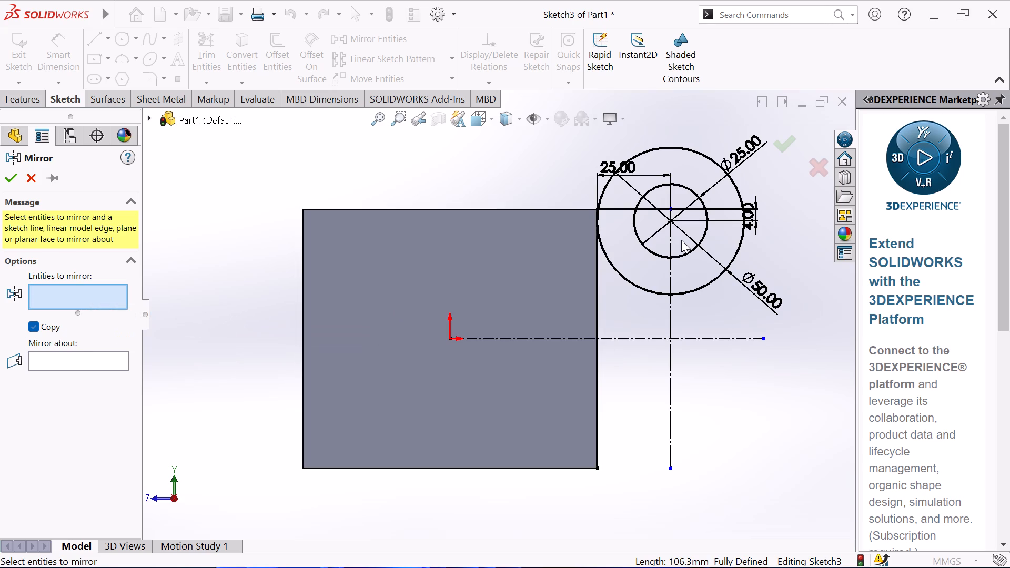
pyautogui.click(652, 250)
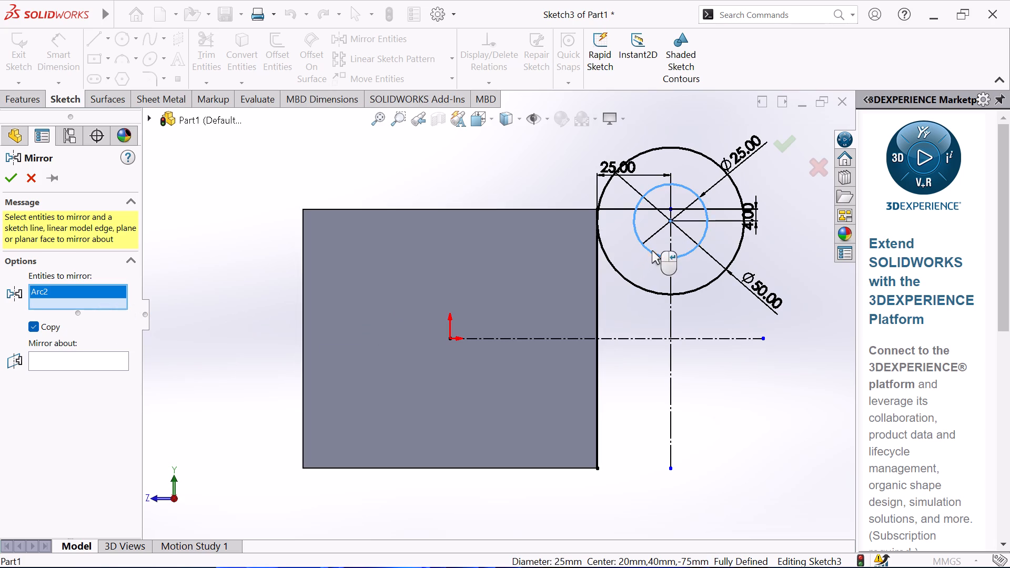
pyautogui.click(642, 290)
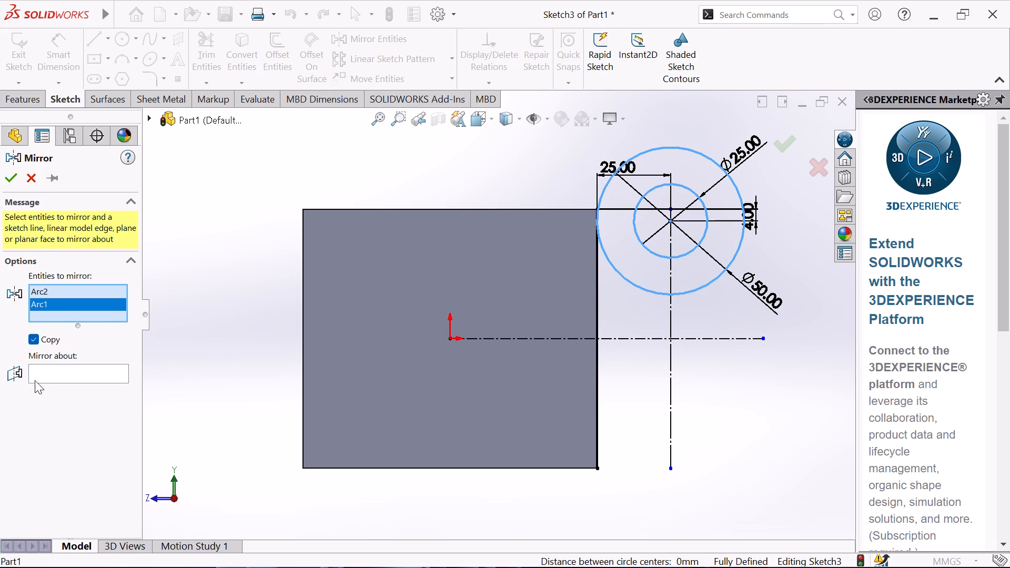
pyautogui.click(52, 373)
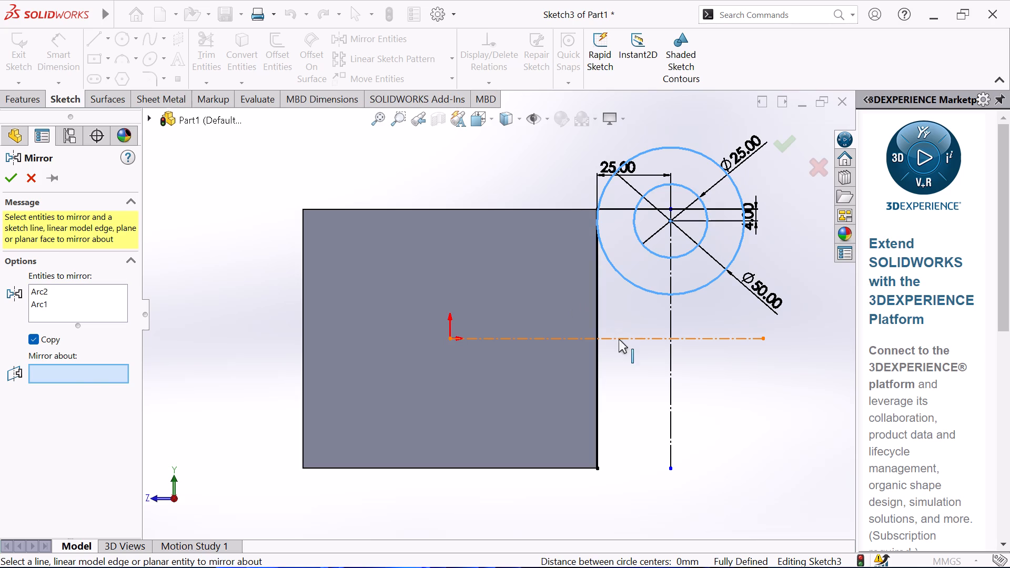
pyautogui.click(625, 337)
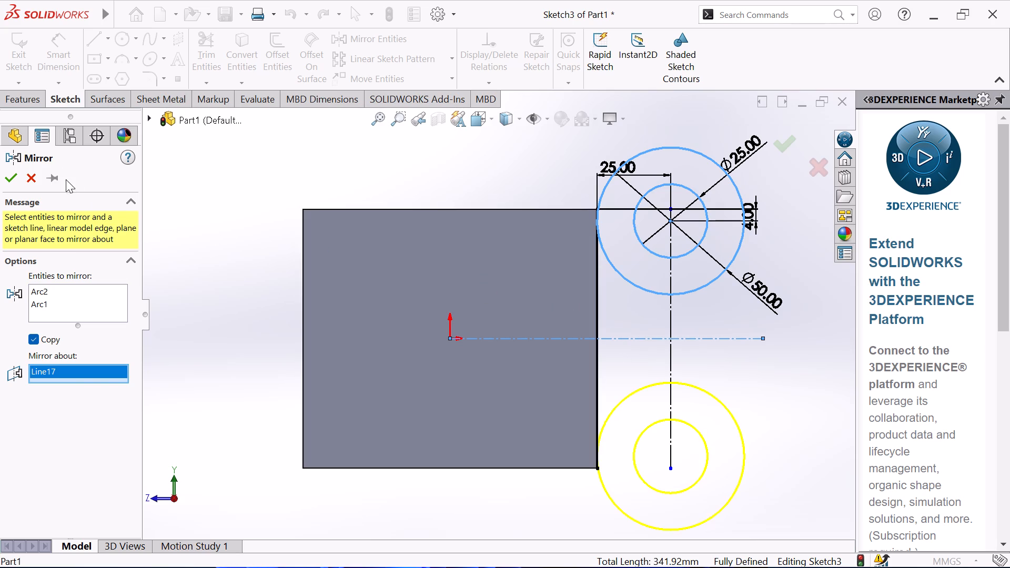
pyautogui.click(8, 181)
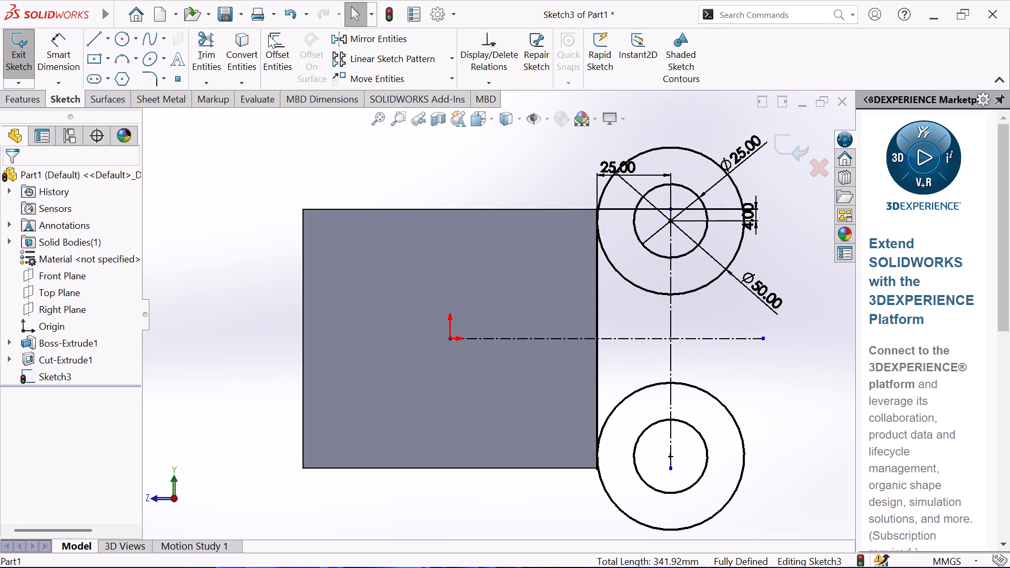
# Draw a vertical line joining the two outer circles at their extreme points on the side away from the block.
pyautogui.click(92, 43)
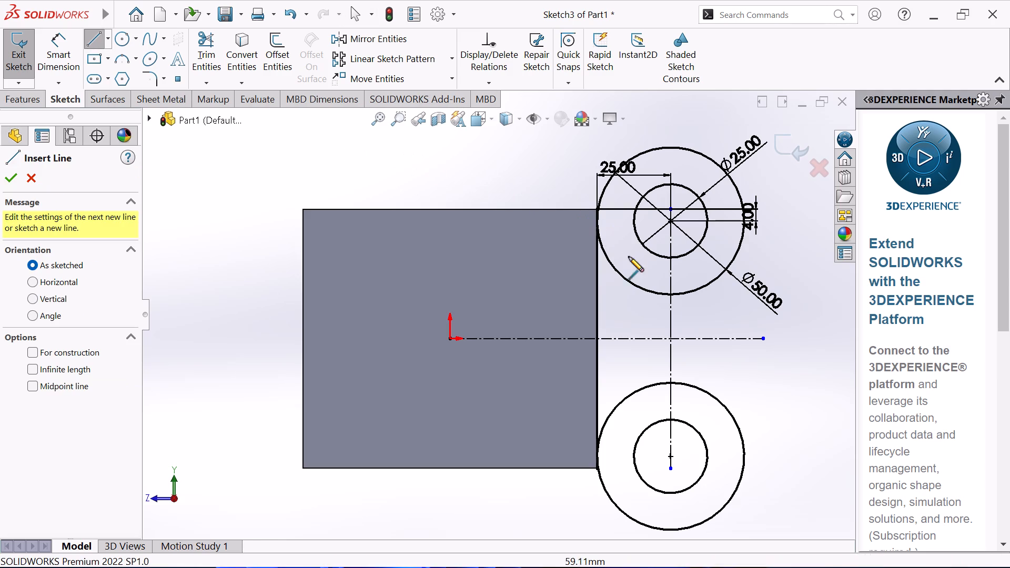
pyautogui.click(741, 241)
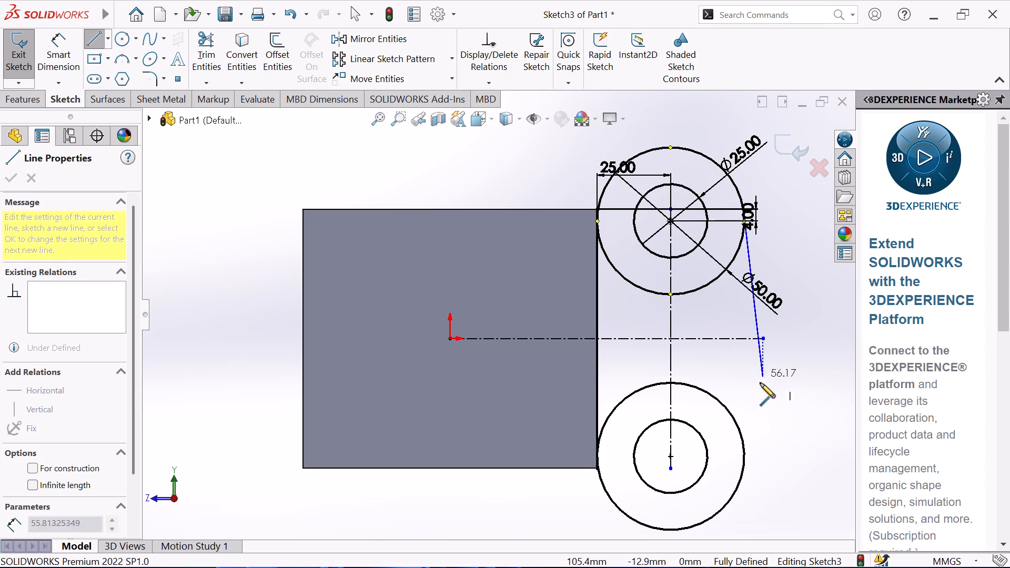
pyautogui.click(740, 437)
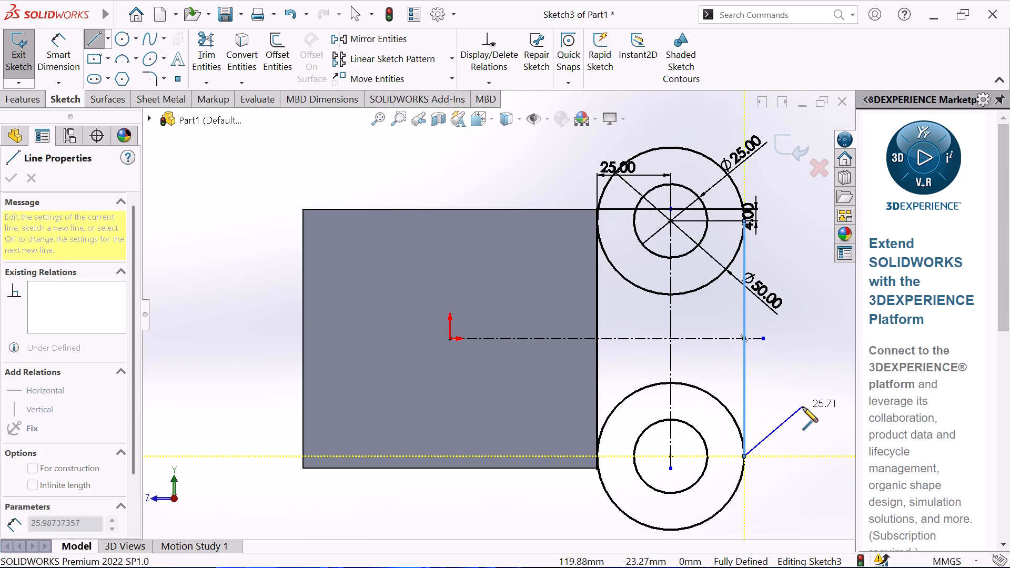
pyautogui.rightClick(803, 407)
pyautogui.click(835, 388)
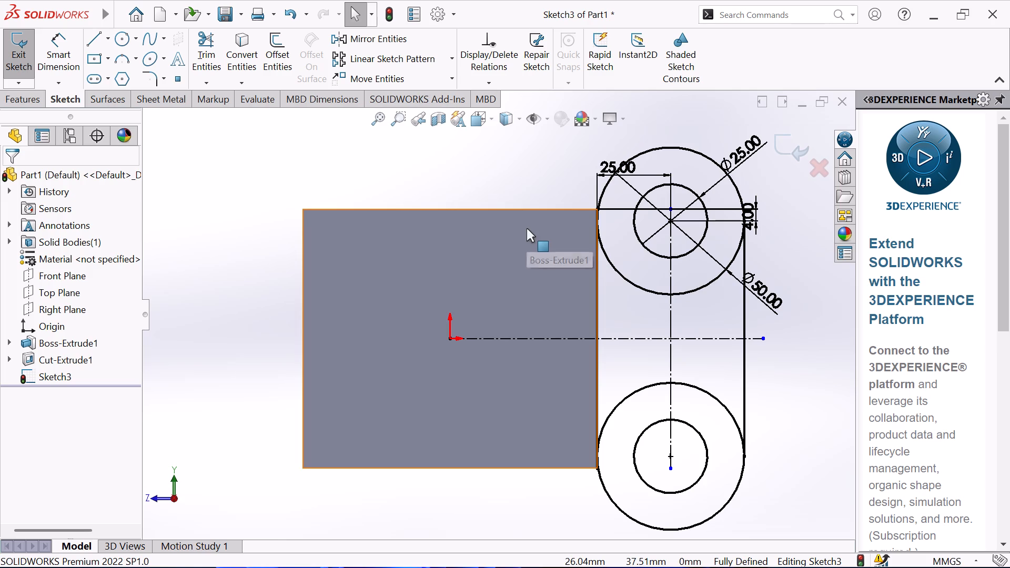
# Trim the facing halves of both outer circles to the closest intersection, leaving a slot-shaped outer outline.
pyautogui.click(208, 73)
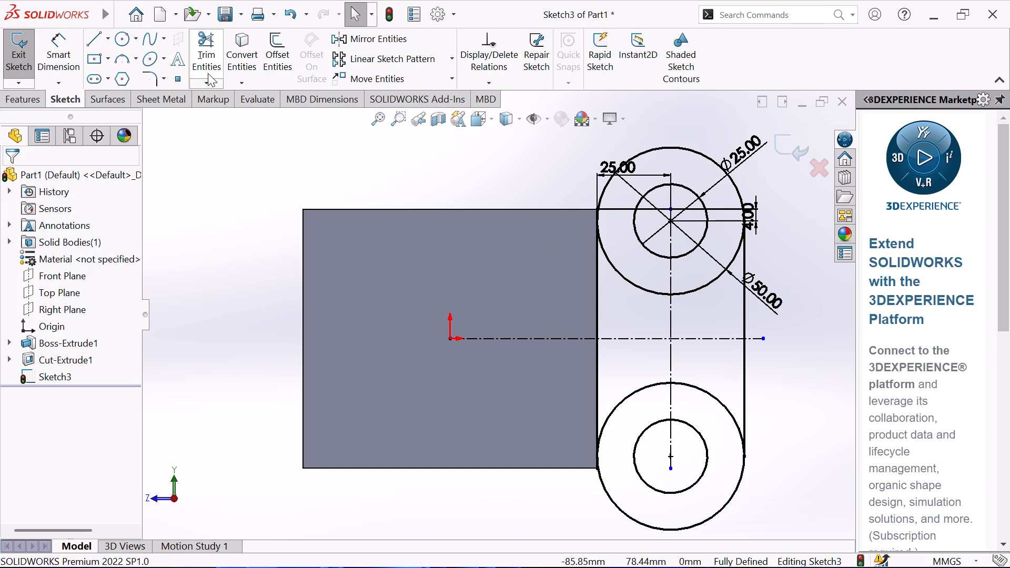
pyautogui.click(640, 290)
pyautogui.click(689, 291)
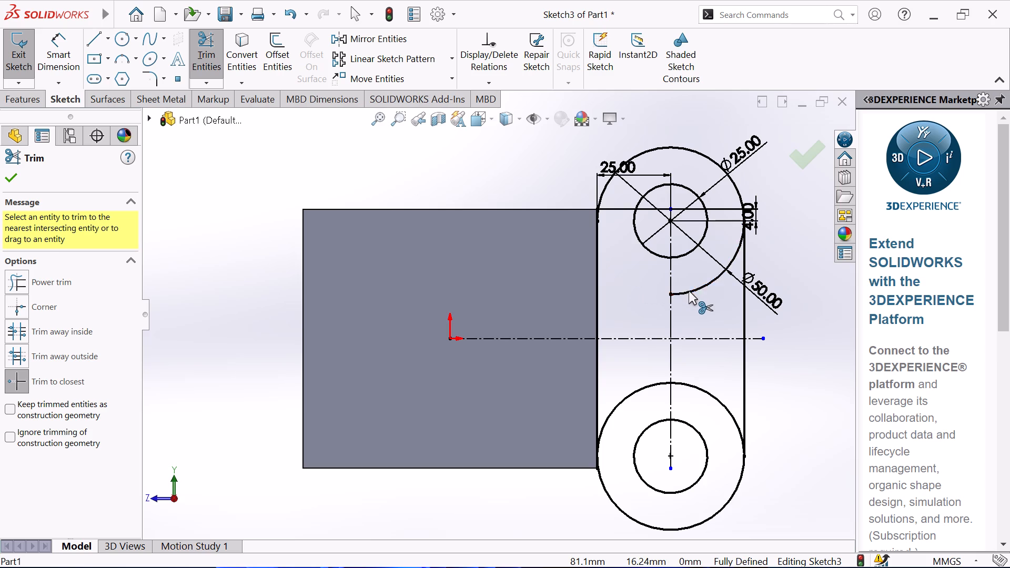
pyautogui.click(715, 398)
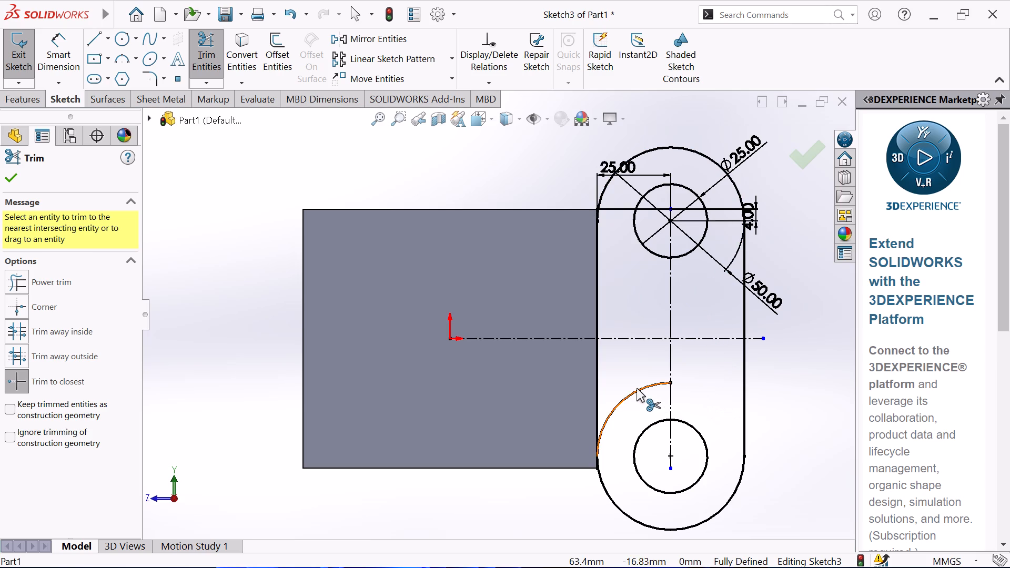
pyautogui.click(637, 388)
pyautogui.rightClick(633, 382)
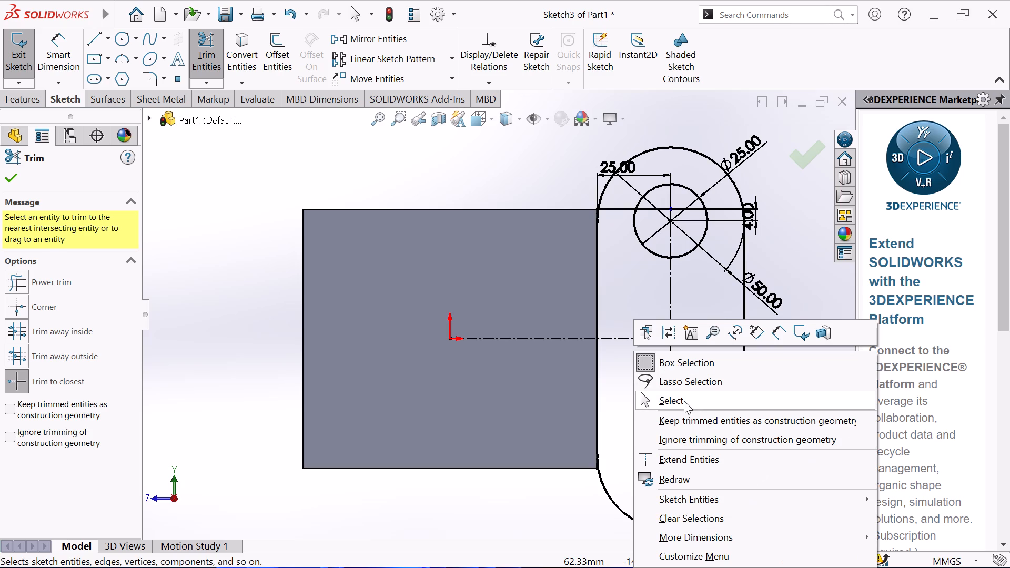
pyautogui.click(684, 401)
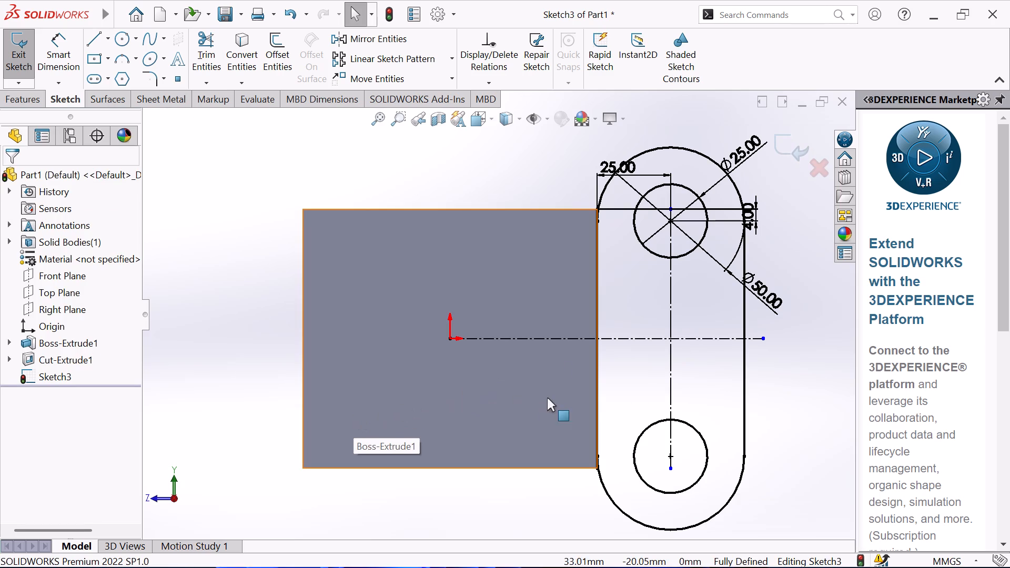
# Draw two vertical 80 mm lines joining the upper and lower inner circles, one on each side.
pyautogui.click(91, 36)
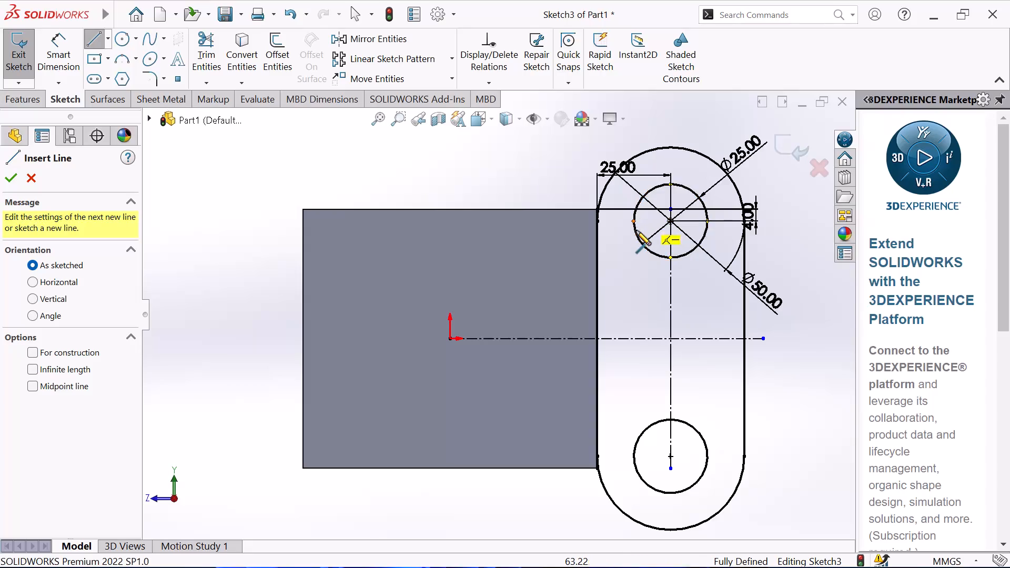
pyautogui.click(635, 229)
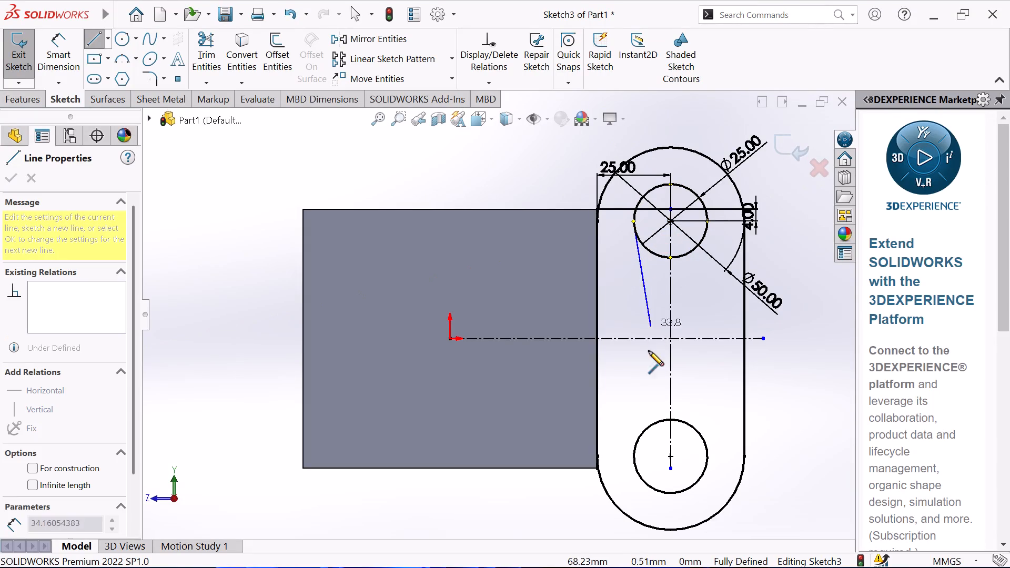
pyautogui.click(638, 449)
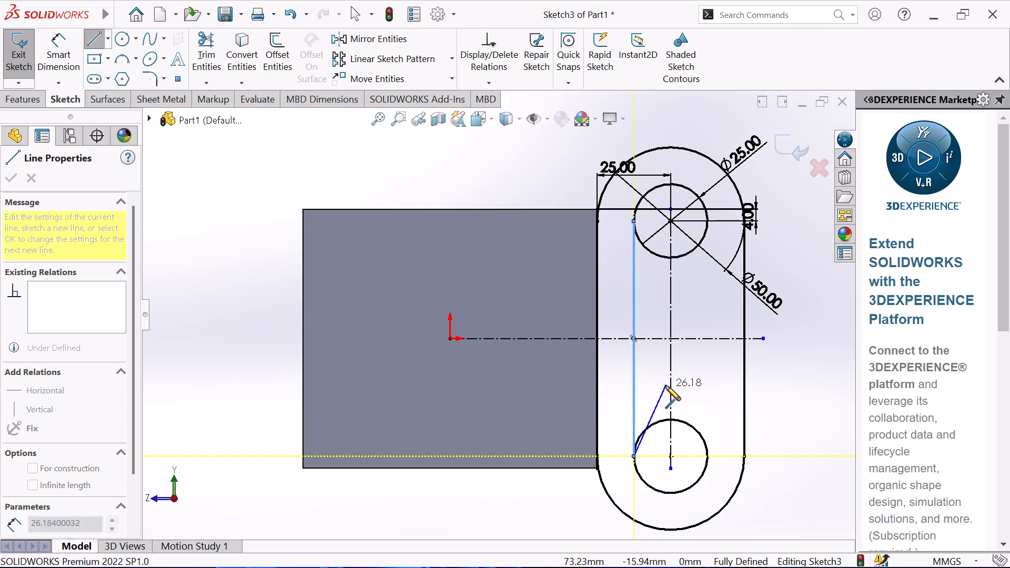
pyautogui.rightClick(665, 386)
pyautogui.click(703, 386)
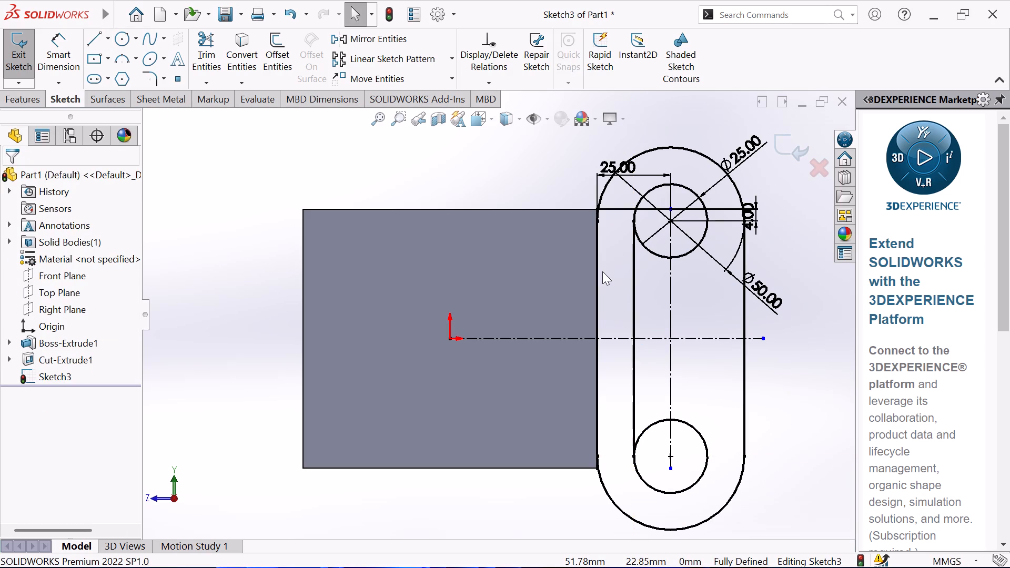
pyautogui.click(94, 40)
pyautogui.click(704, 229)
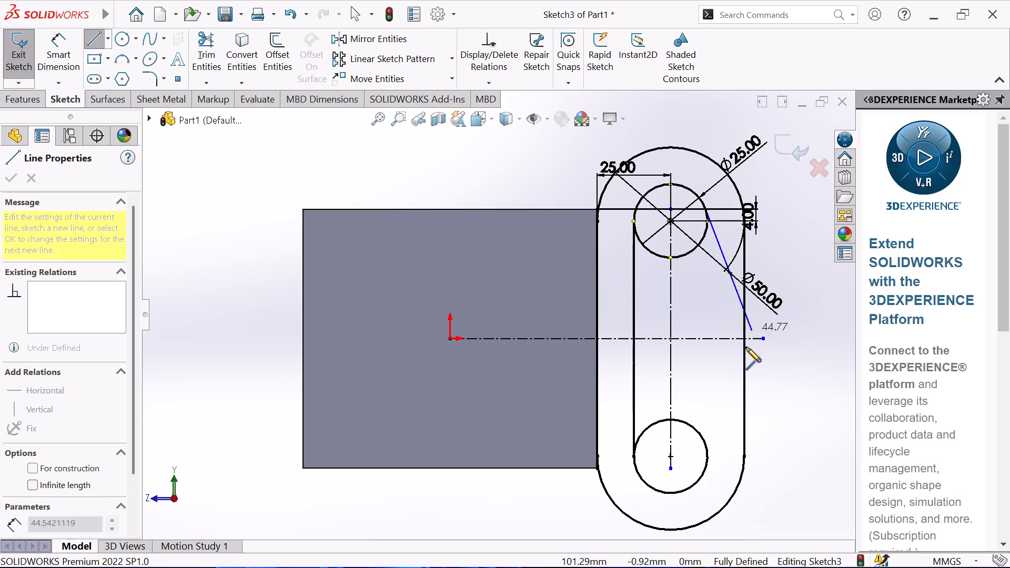
pyautogui.click(709, 447)
pyautogui.rightClick(737, 381)
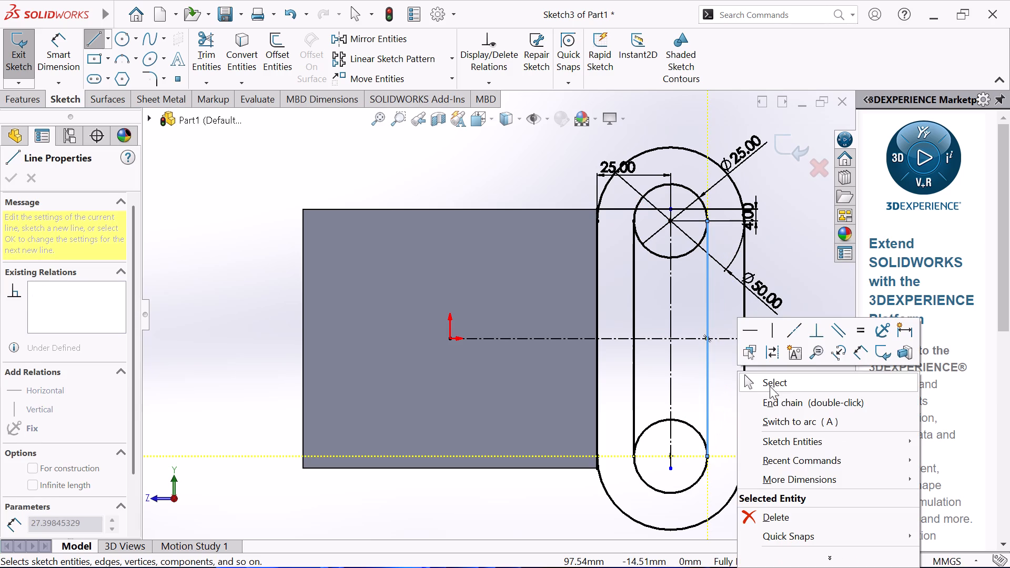
pyautogui.click(787, 385)
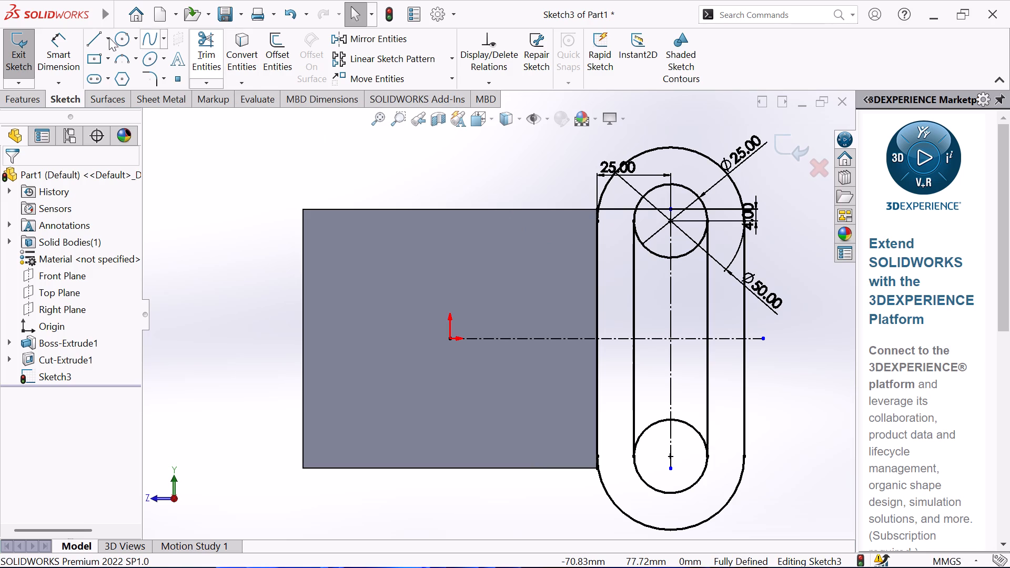
# Trim the facing halves of both inner circles to the closest intersection, leaving a slot-shaped inner outline.
pyautogui.click(213, 48)
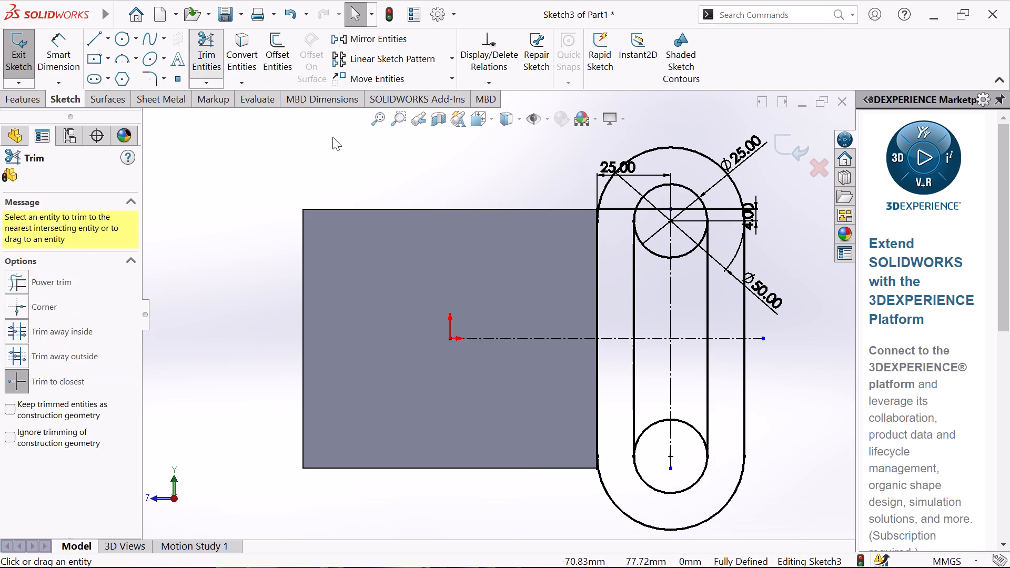
pyautogui.click(661, 259)
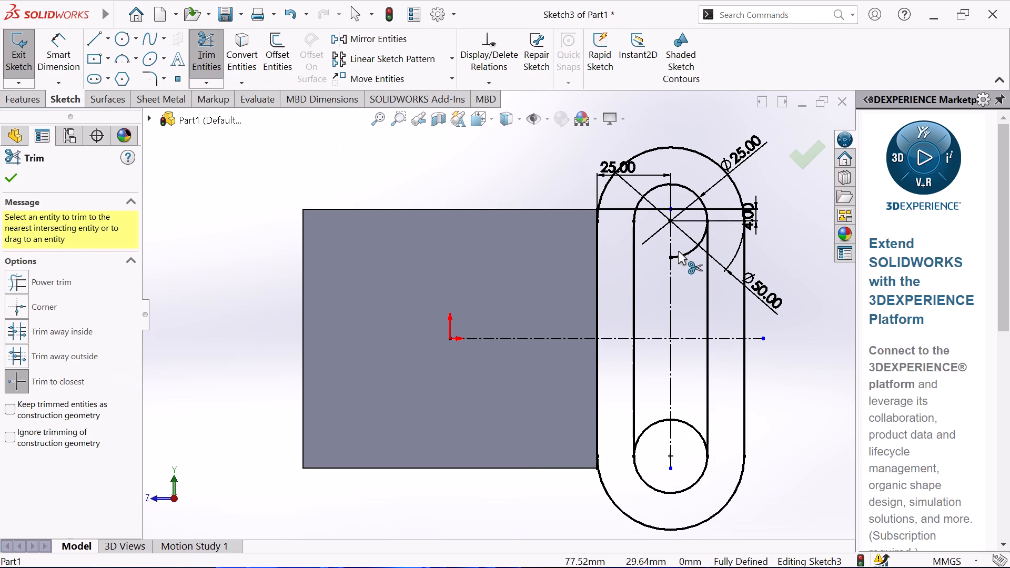
pyautogui.click(684, 254)
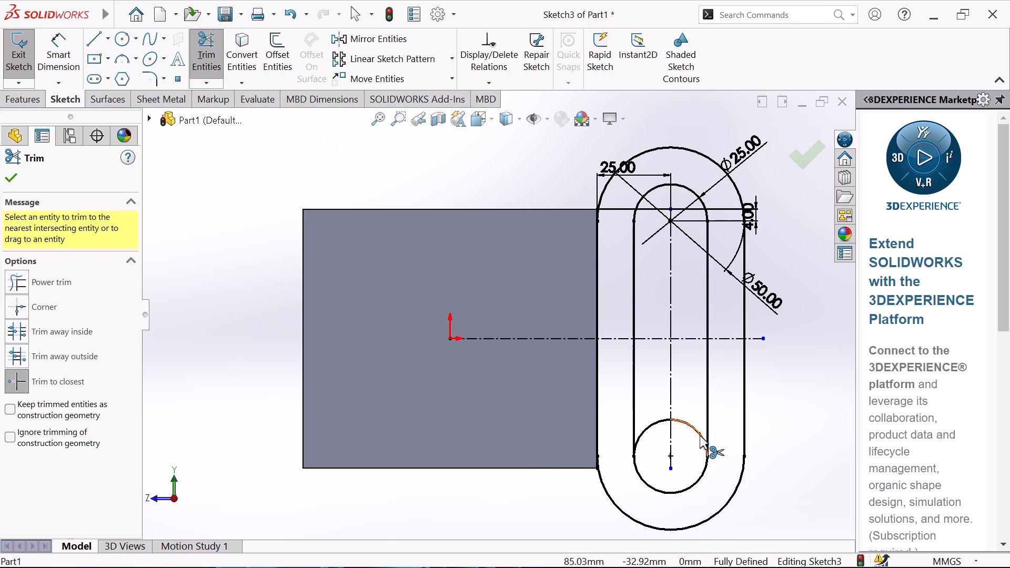
pyautogui.click(700, 435)
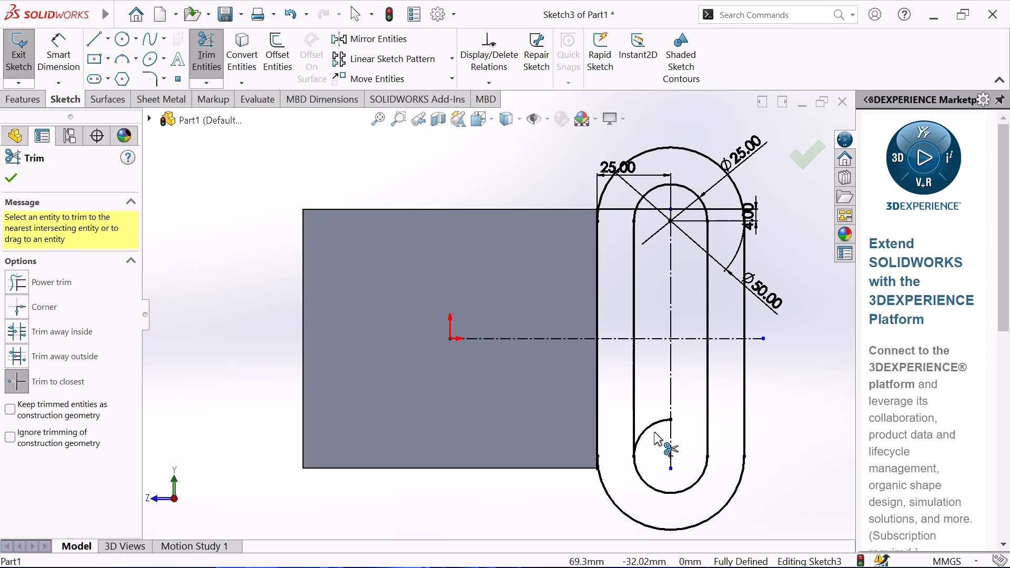
pyautogui.click(654, 425)
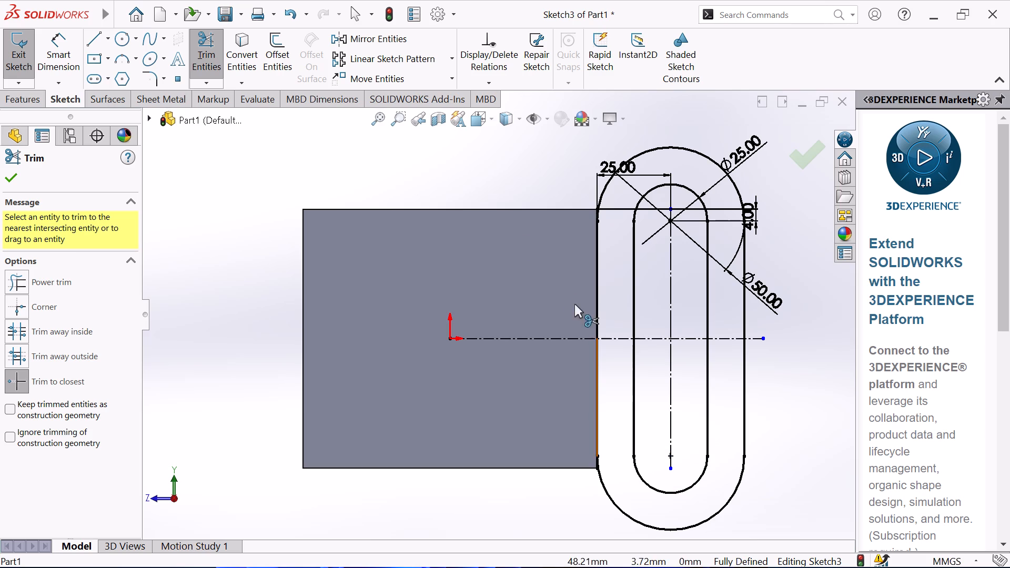
pyautogui.rightClick(439, 166)
pyautogui.click(539, 222)
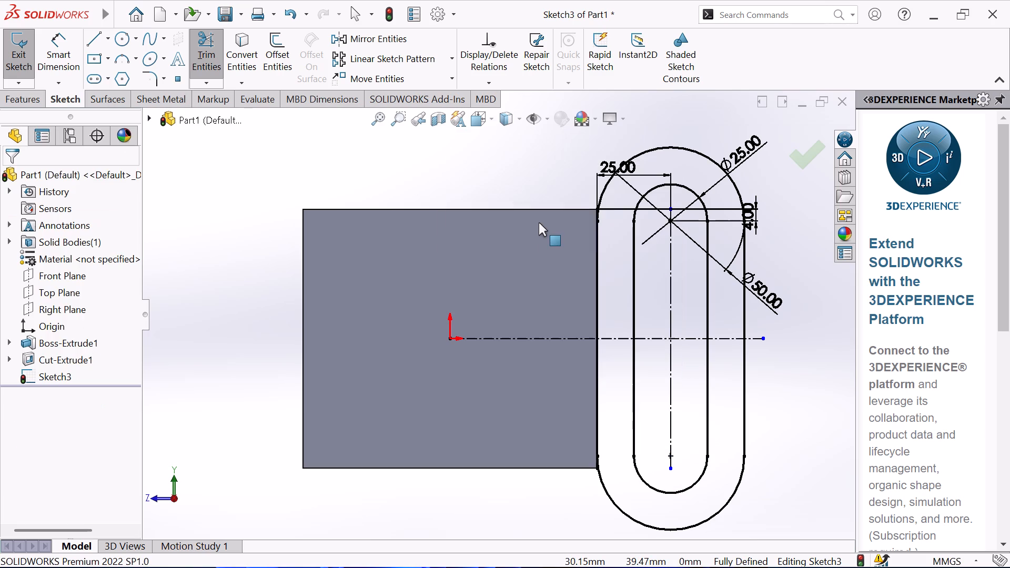
# Extrude the slot-shaped ring region as a merged boss in the reversed direction, through all of the block's thickness.
pyautogui.scroll(2, 541, 222)
pyautogui.moveTo(300, 315); pyautogui.dragTo(343, 377, button='middle')
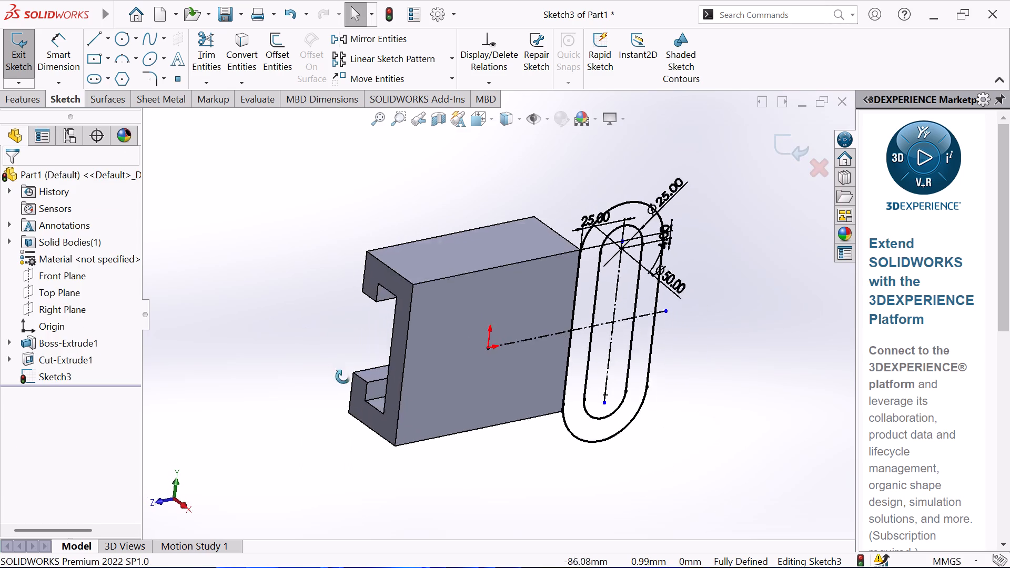
pyautogui.moveTo(343, 377); pyautogui.dragTo(355, 412, button='middle')
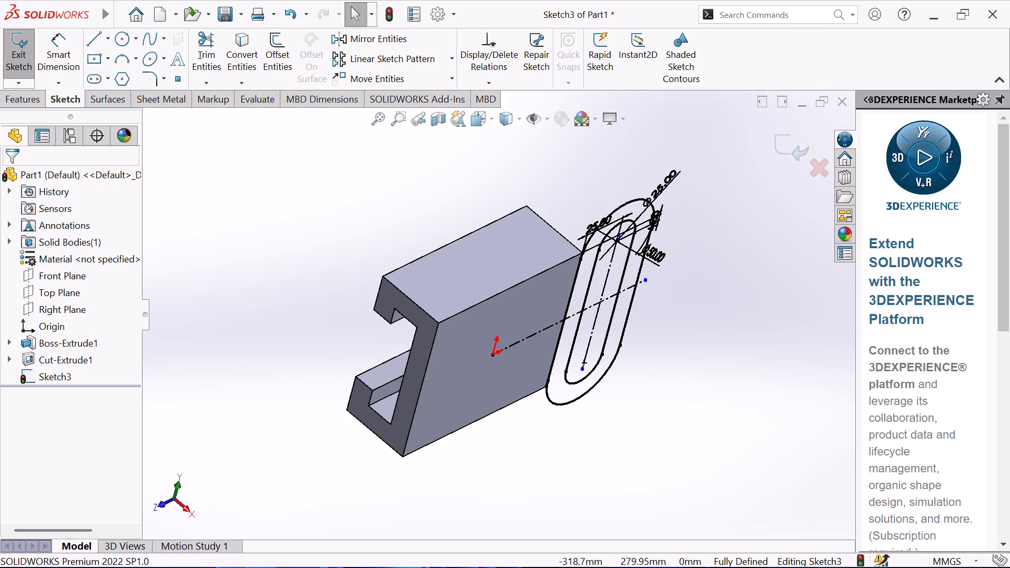
pyautogui.click(22, 96)
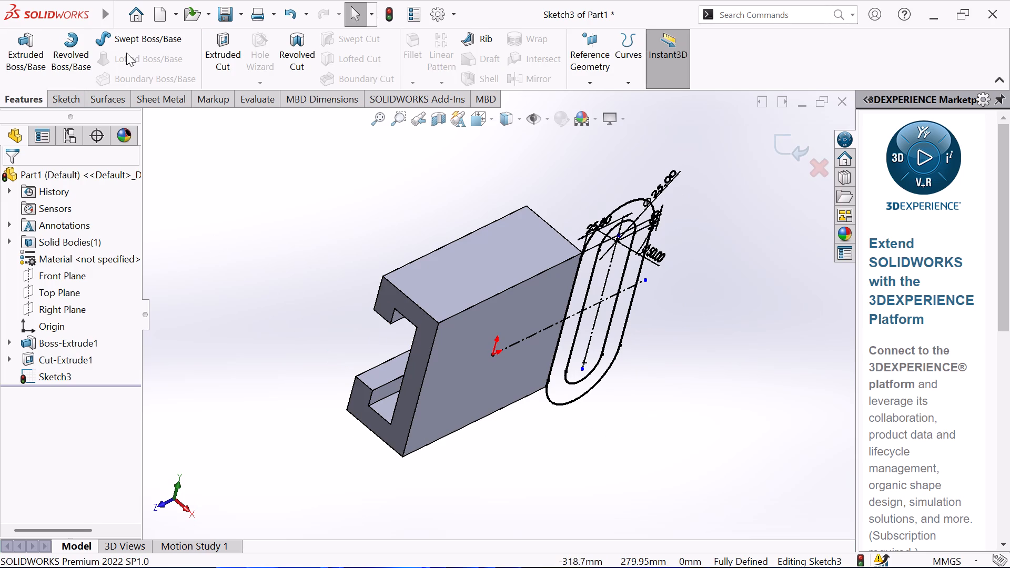
pyautogui.click(23, 57)
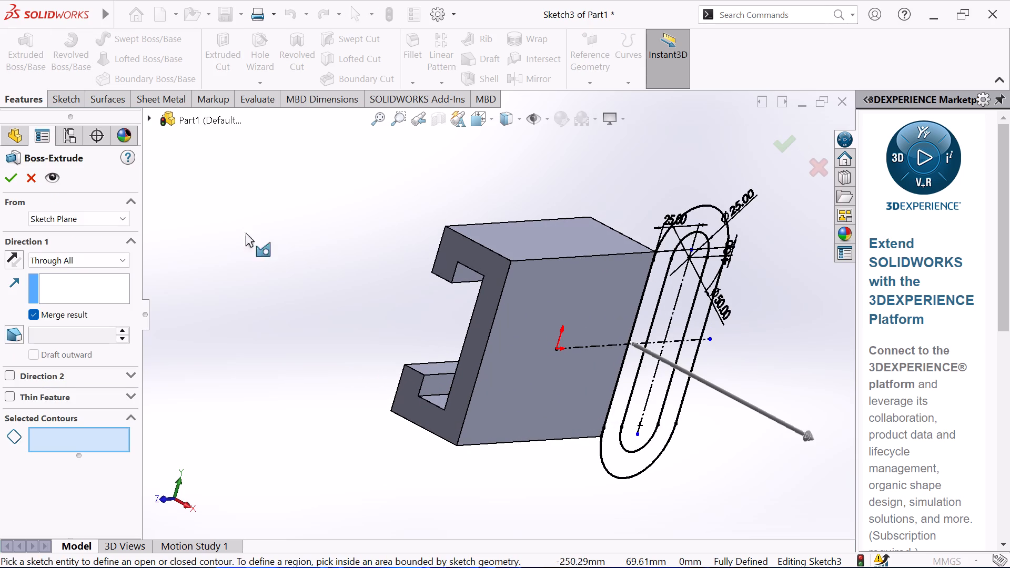
pyautogui.click(92, 258)
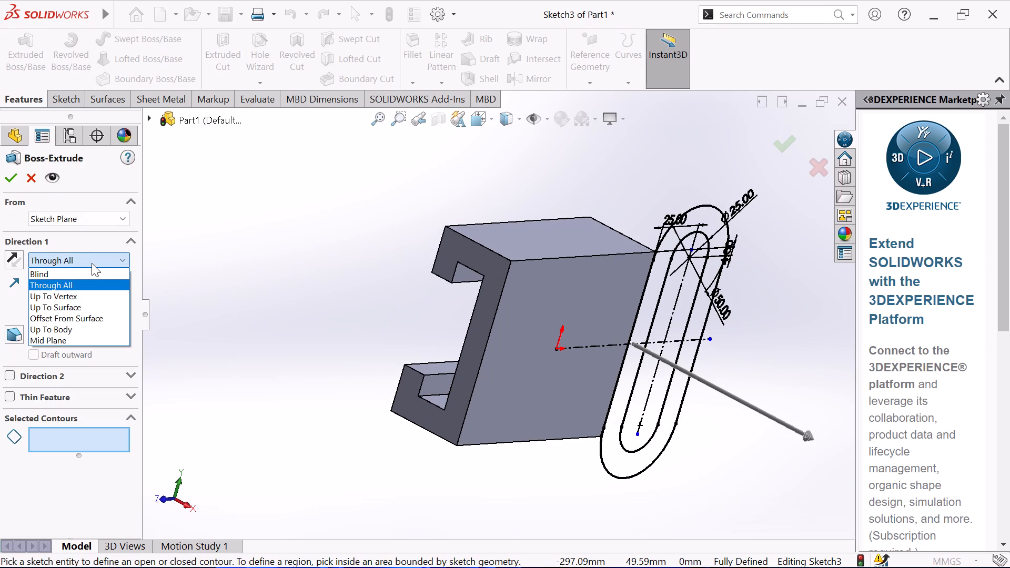
pyautogui.click(90, 270)
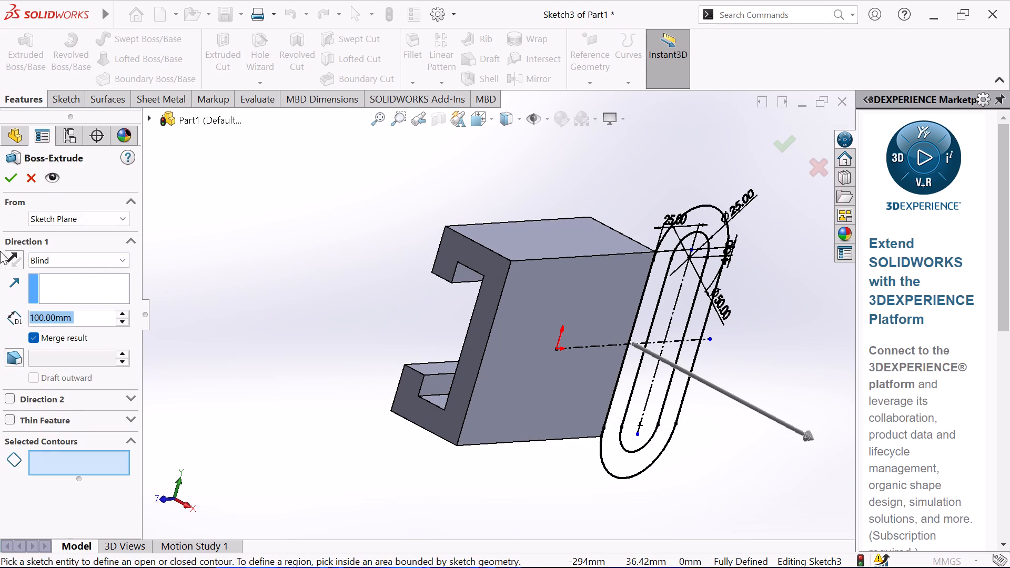
pyautogui.click(16, 257)
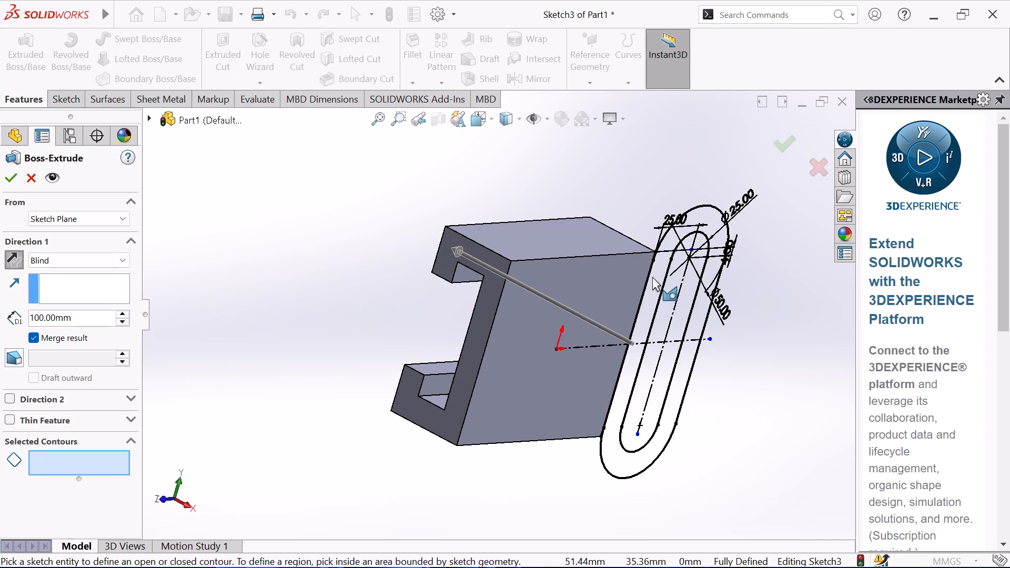
pyautogui.click(652, 290)
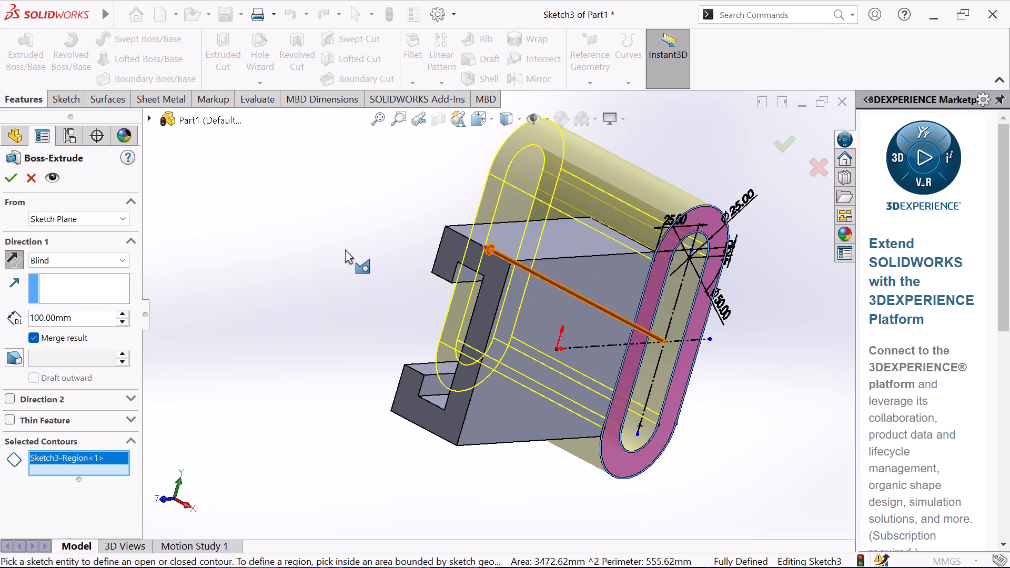
pyautogui.moveTo(339, 249); pyautogui.dragTo(372, 315, button='middle')
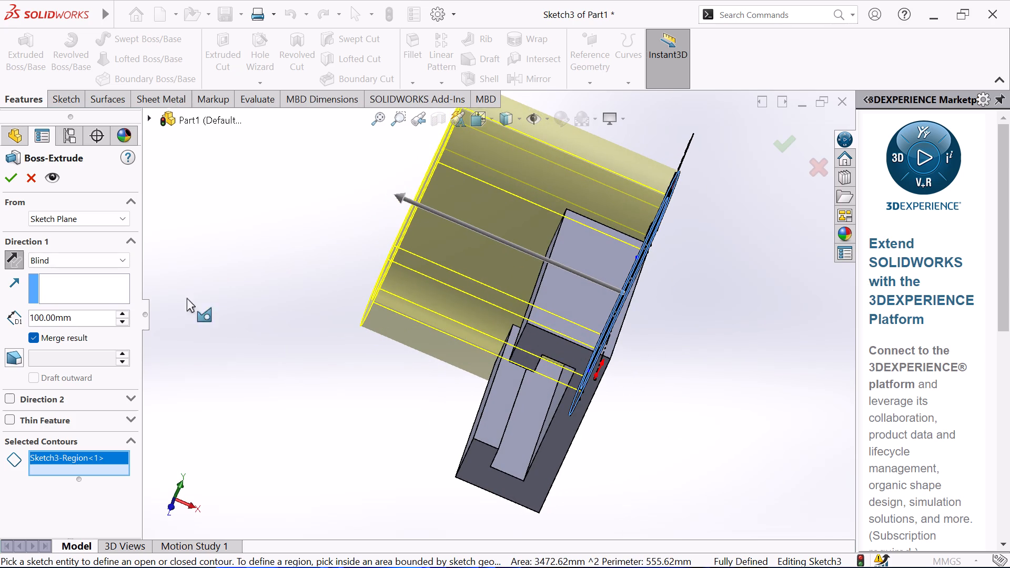
pyautogui.click(126, 257)
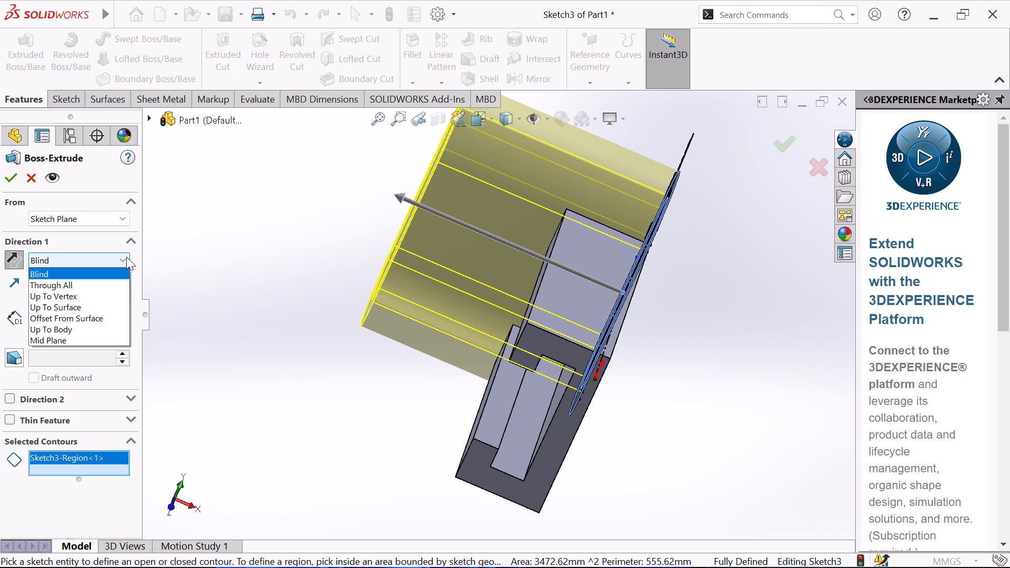
pyautogui.click(122, 281)
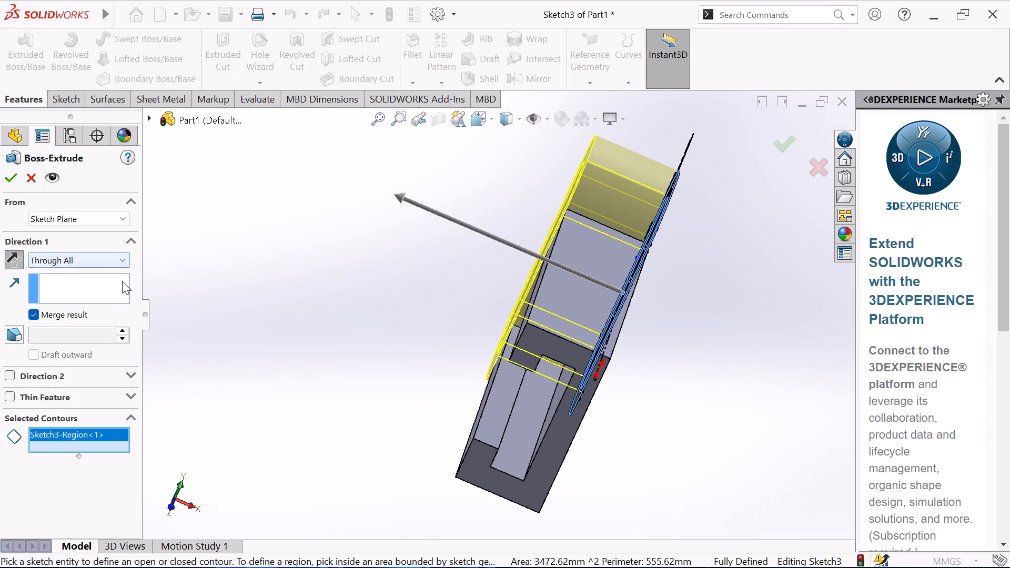
pyautogui.click(3, 182)
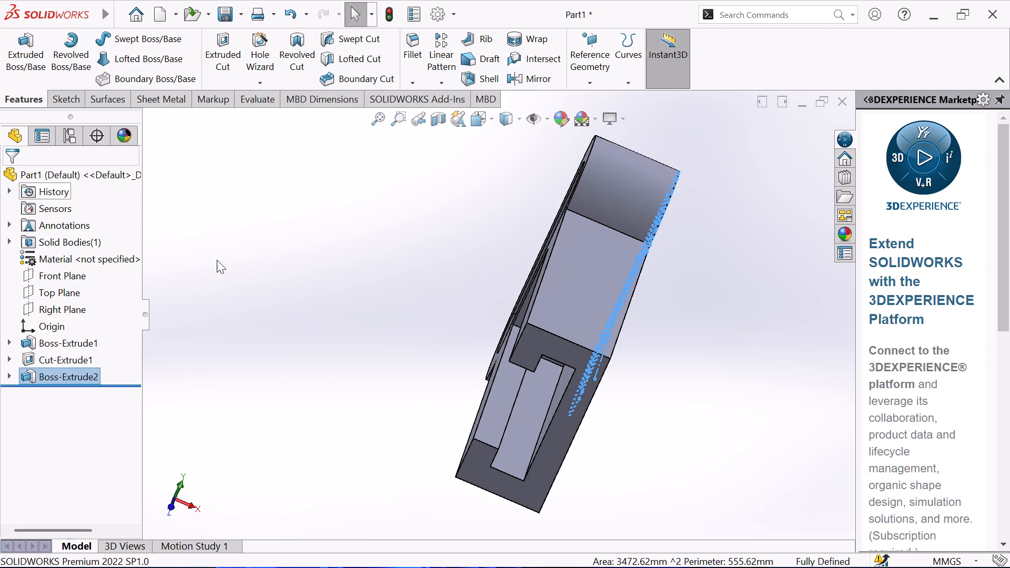
# Start a sketch on the large flat side face shared by block and ring, and convert the face's outer outline into sketch entities.
pyautogui.click(218, 260)
pyautogui.moveTo(219, 260); pyautogui.dragTo(132, 204, button='middle')
pyautogui.click(734, 380)
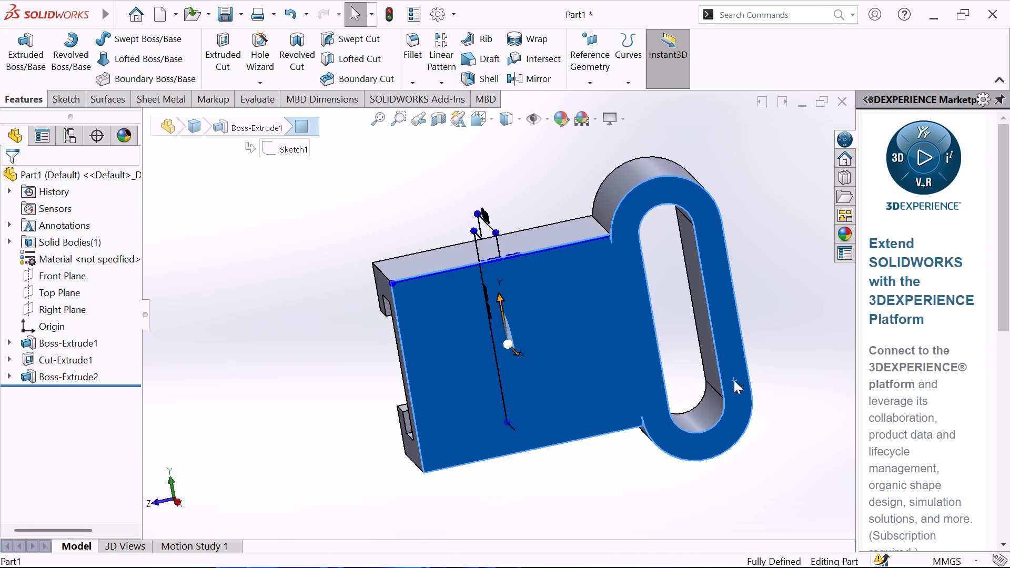
pyautogui.click(793, 354)
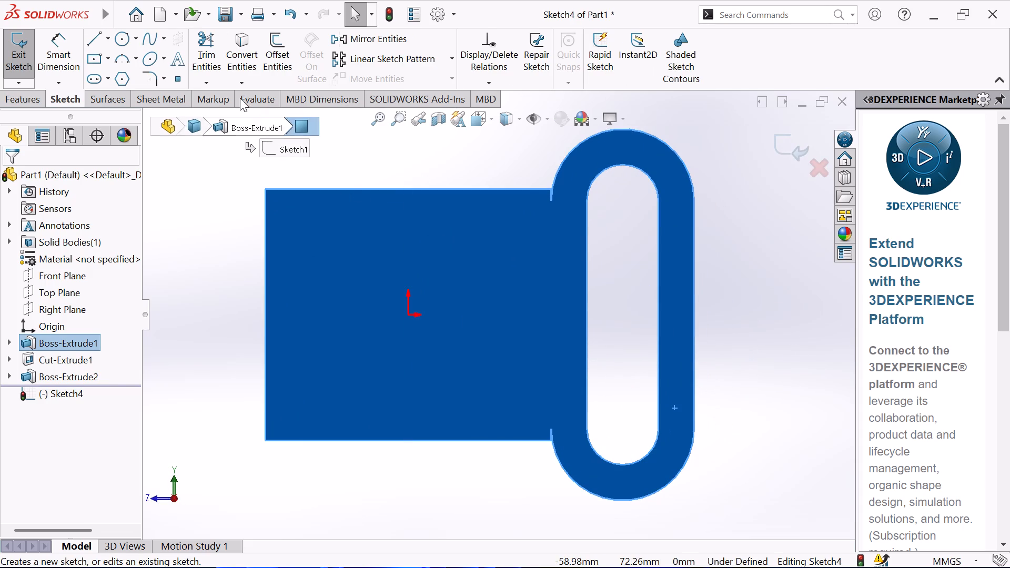
pyautogui.click(245, 67)
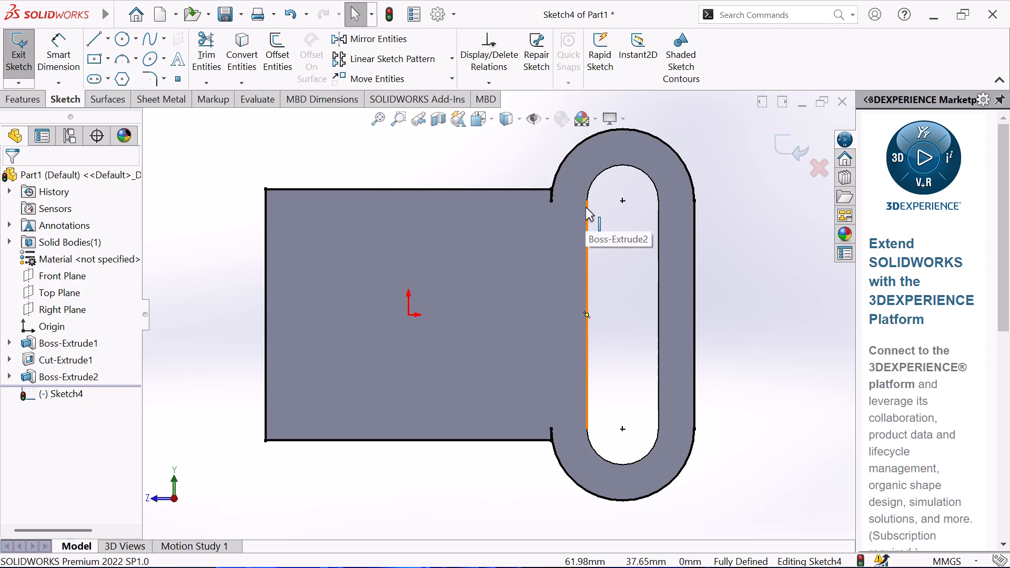
# Convert the four edges of the inner slot opening, two straight sides and two end arcs, into sketch entities.
pyautogui.click(238, 49)
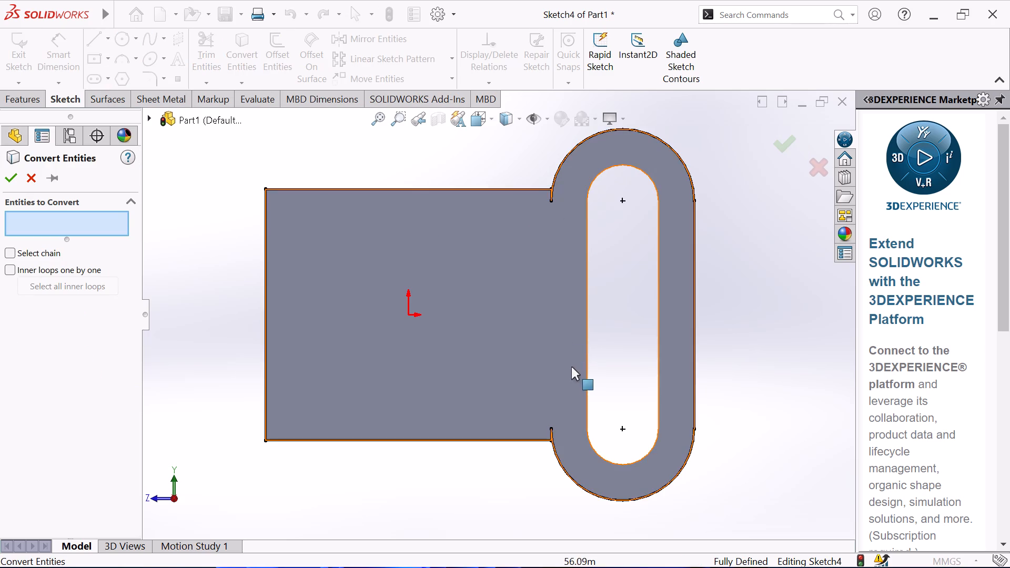
pyautogui.click(588, 318)
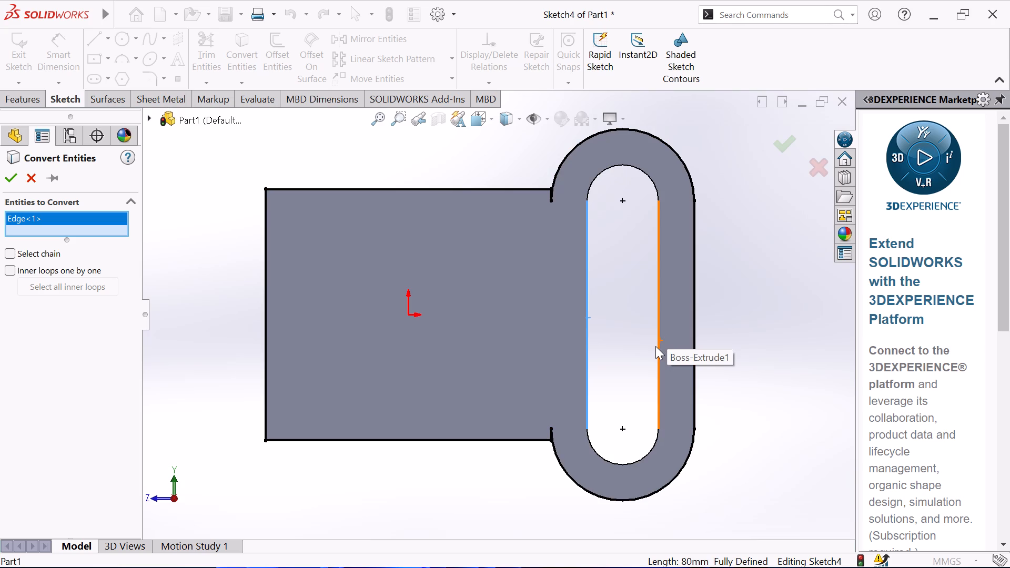
pyautogui.click(658, 331)
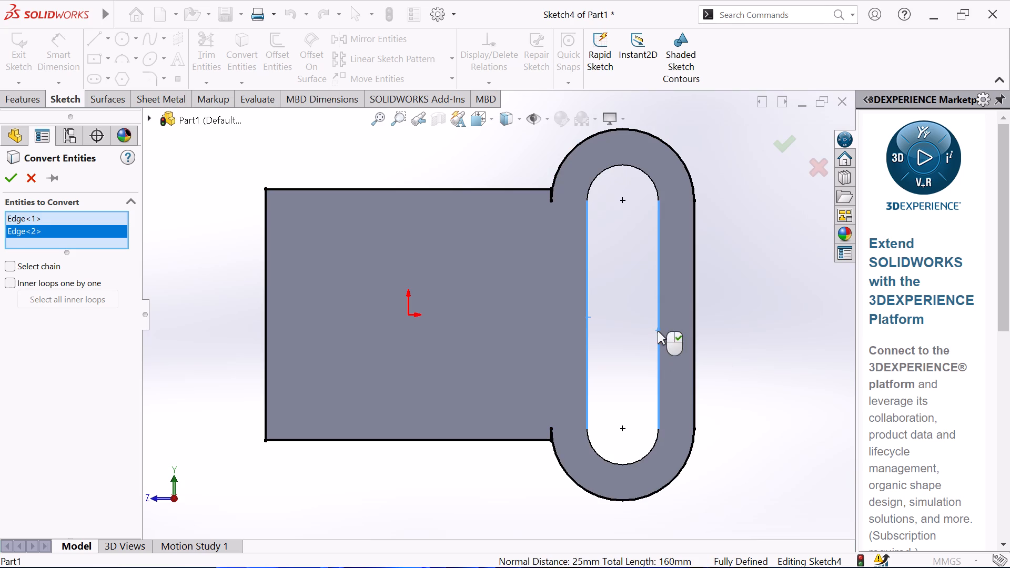
pyautogui.click(654, 183)
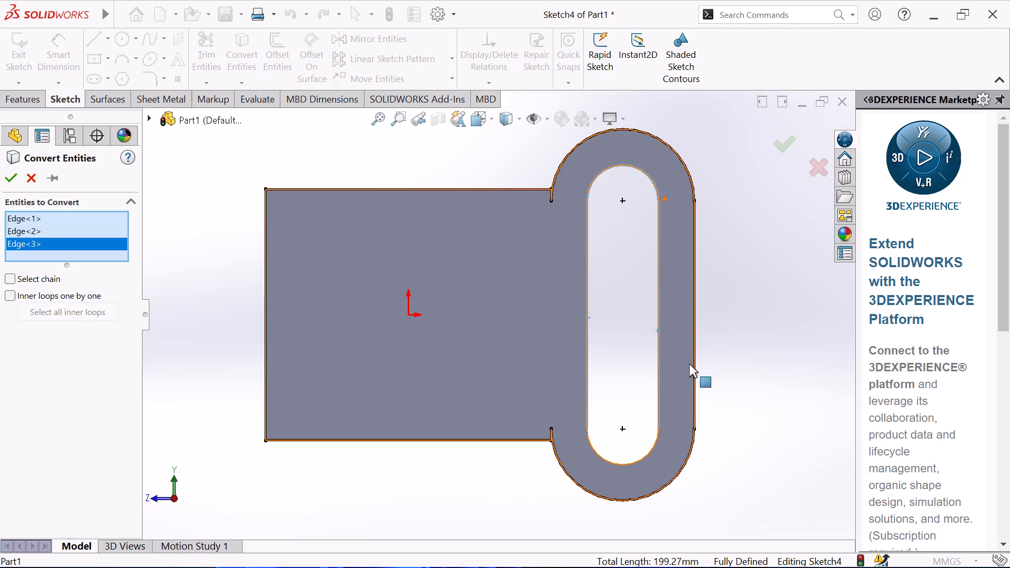
pyautogui.click(644, 454)
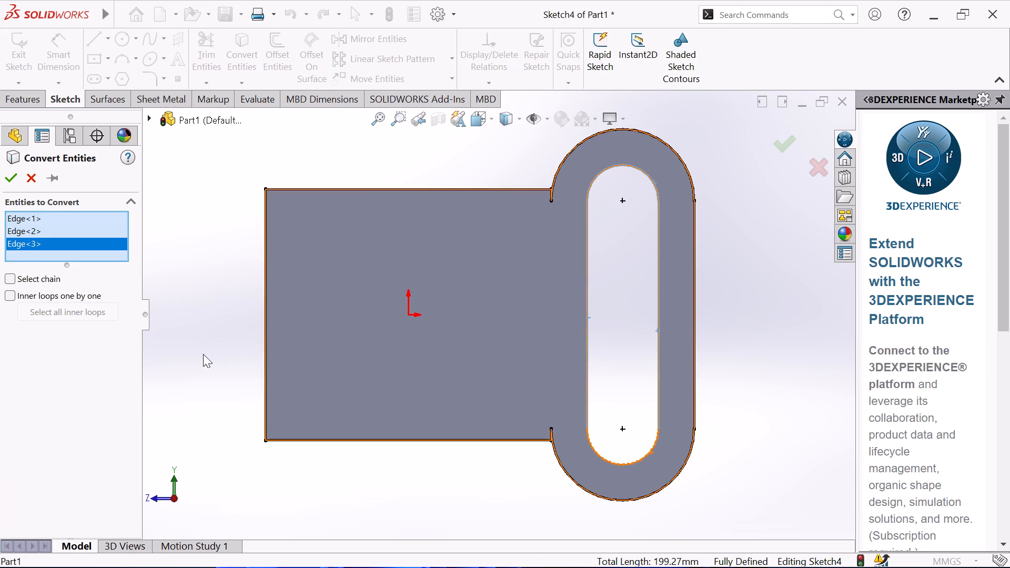
pyautogui.click(652, 449)
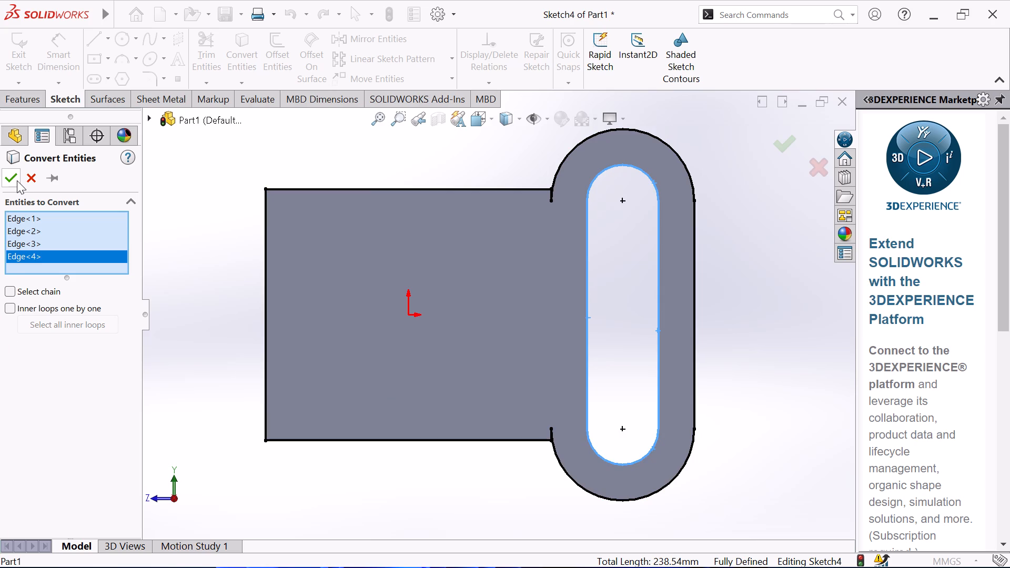
pyautogui.click(17, 180)
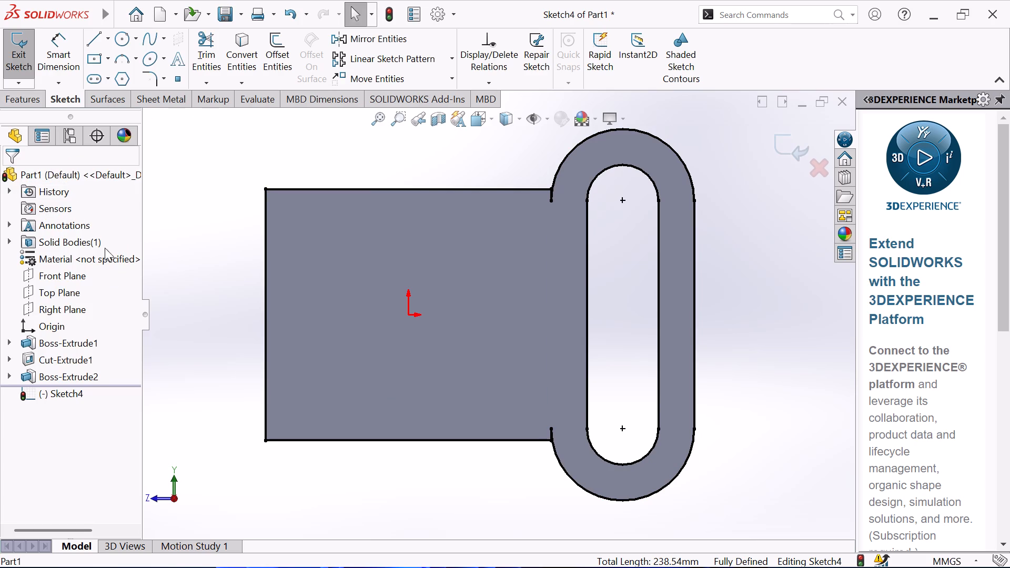
# Draw a vertical 80 mm line joining the ends of the two outer arcs where the ring meets the block.
pyautogui.click(90, 43)
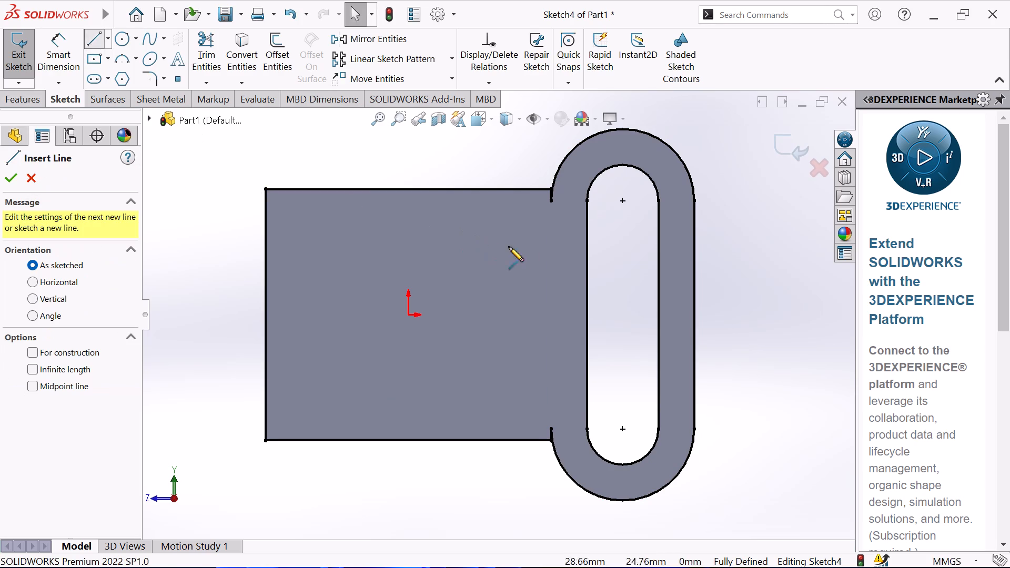
pyautogui.click(553, 201)
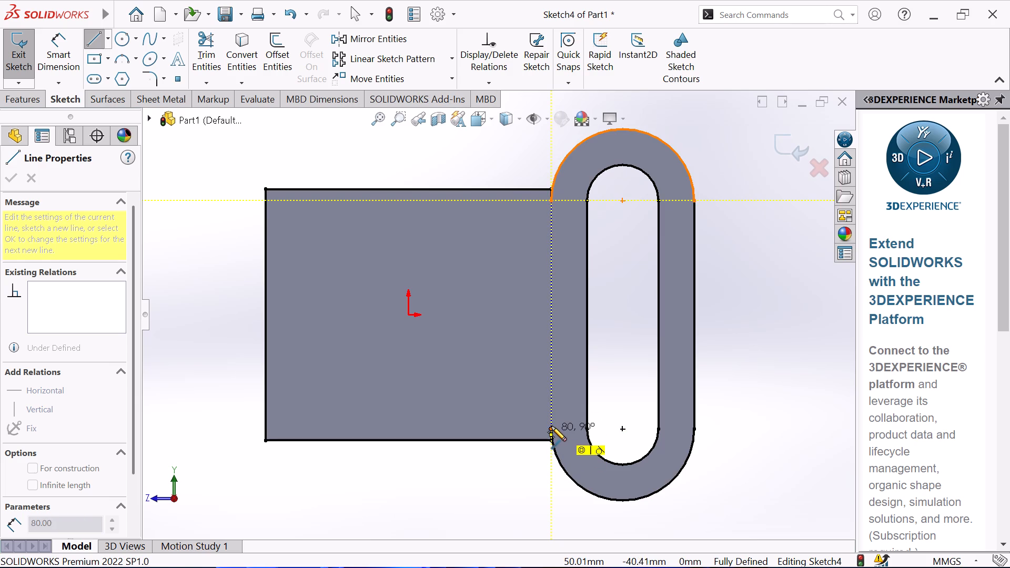
pyautogui.click(551, 426)
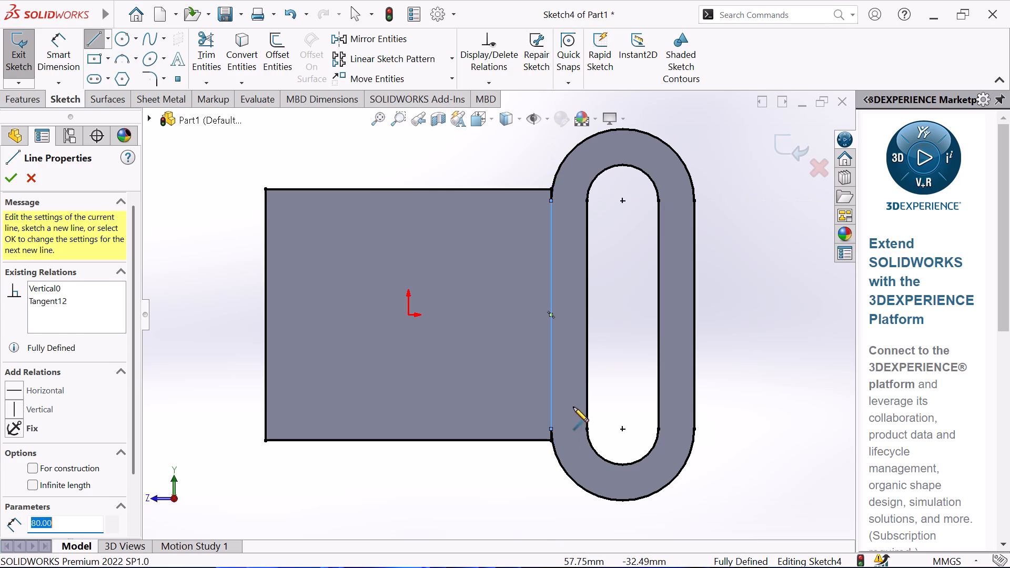
pyautogui.rightClick(573, 407)
pyautogui.click(608, 414)
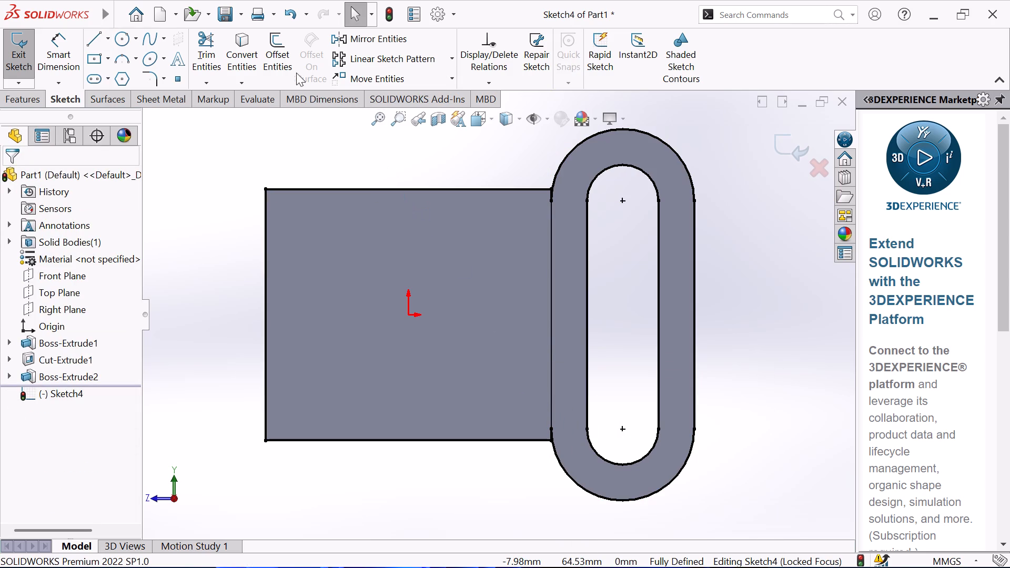
# Trim away the three converted block edges with Trim to closest, leaving the slot-shaped ring profile.
pyautogui.click(204, 53)
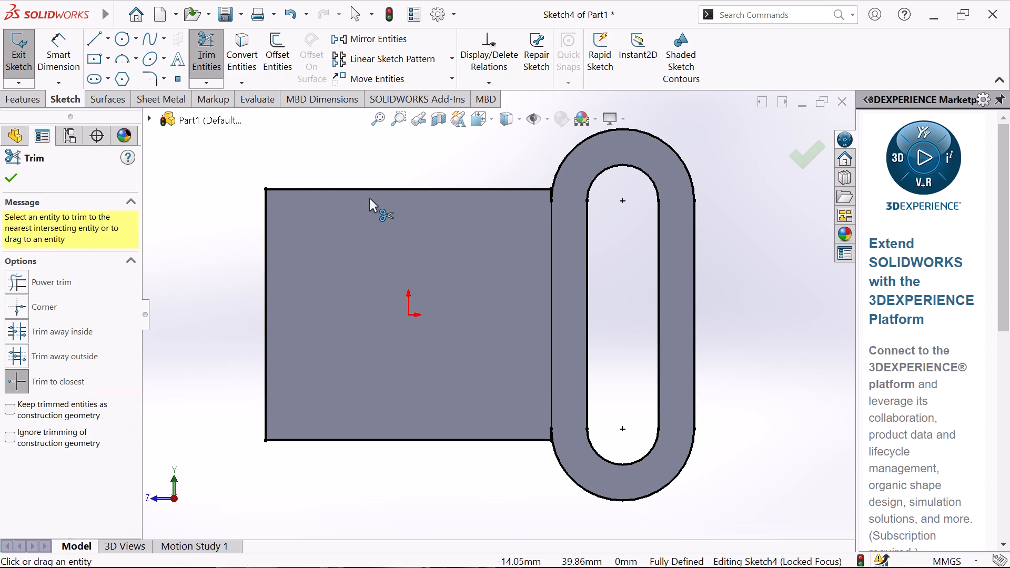
pyautogui.click(371, 189)
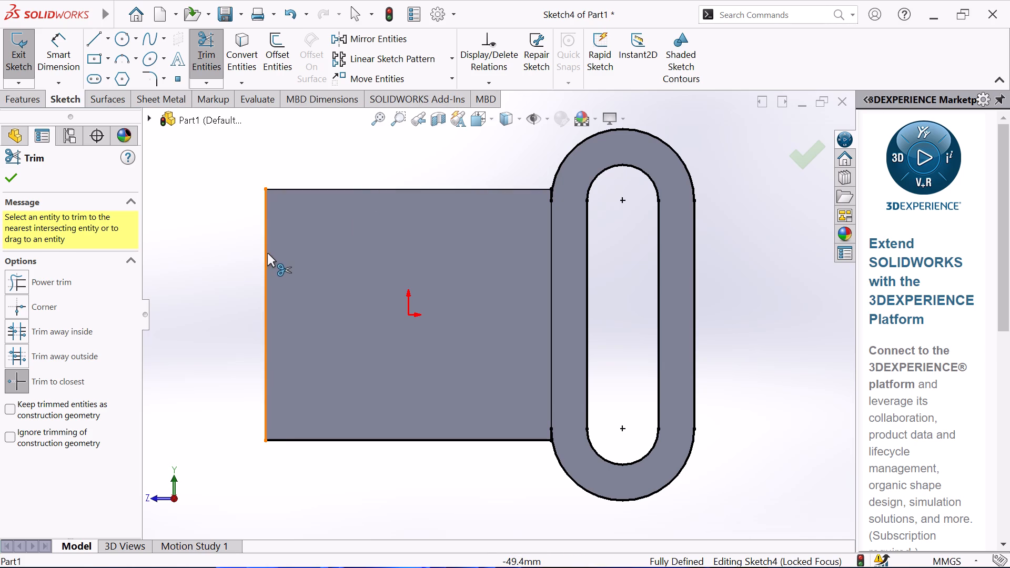
pyautogui.click(267, 253)
pyautogui.click(338, 441)
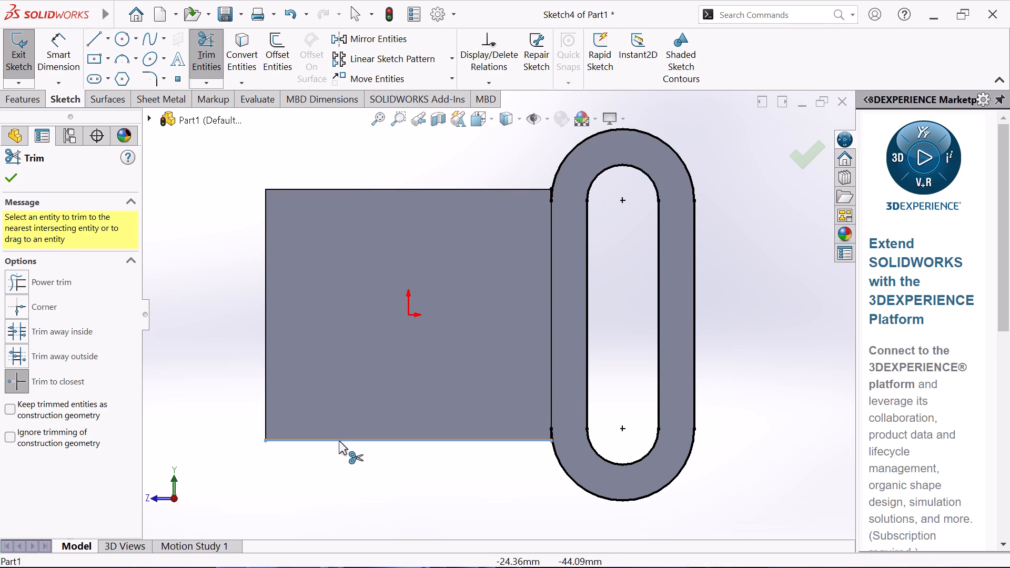
pyautogui.rightClick(336, 460)
pyautogui.click(411, 404)
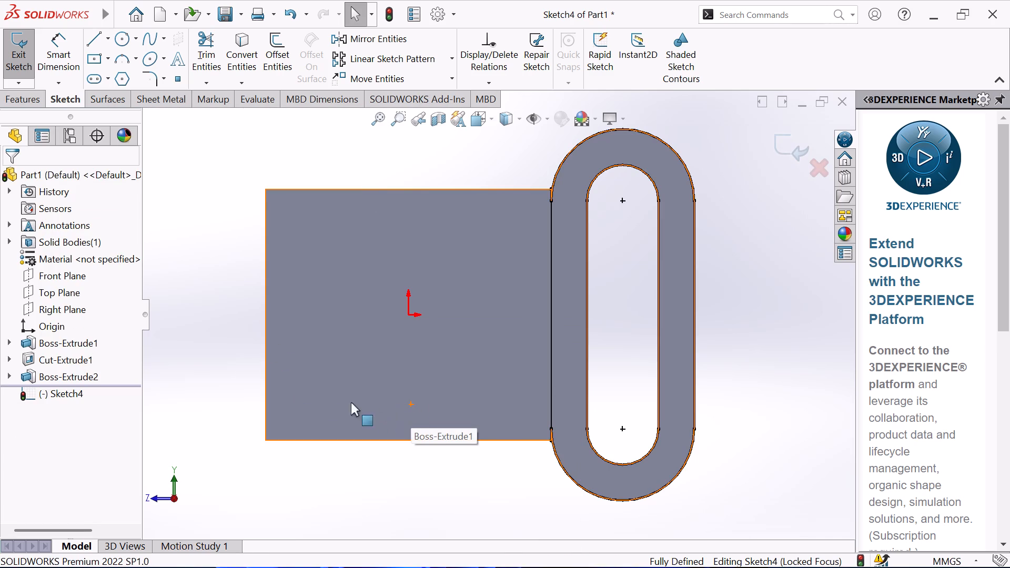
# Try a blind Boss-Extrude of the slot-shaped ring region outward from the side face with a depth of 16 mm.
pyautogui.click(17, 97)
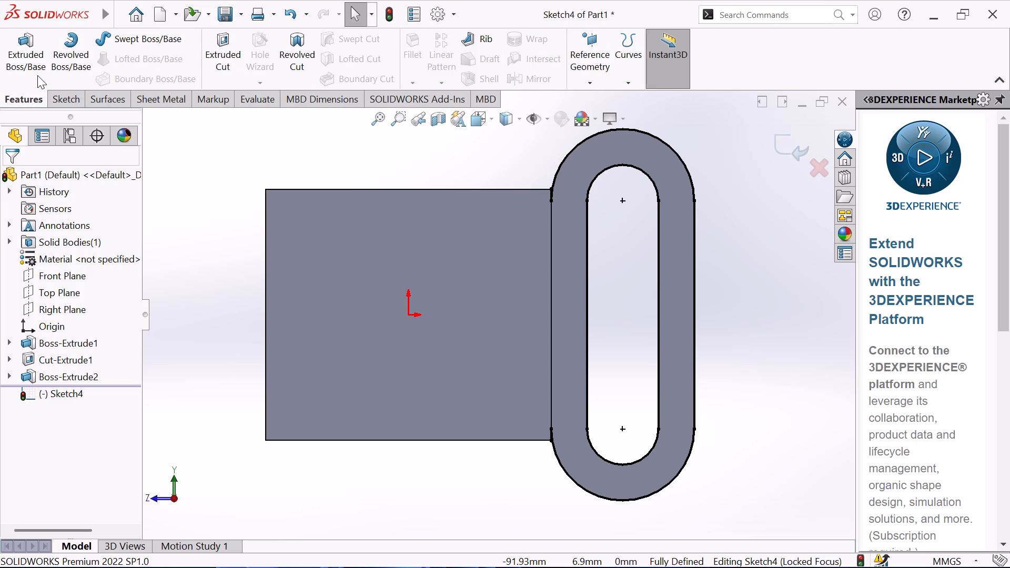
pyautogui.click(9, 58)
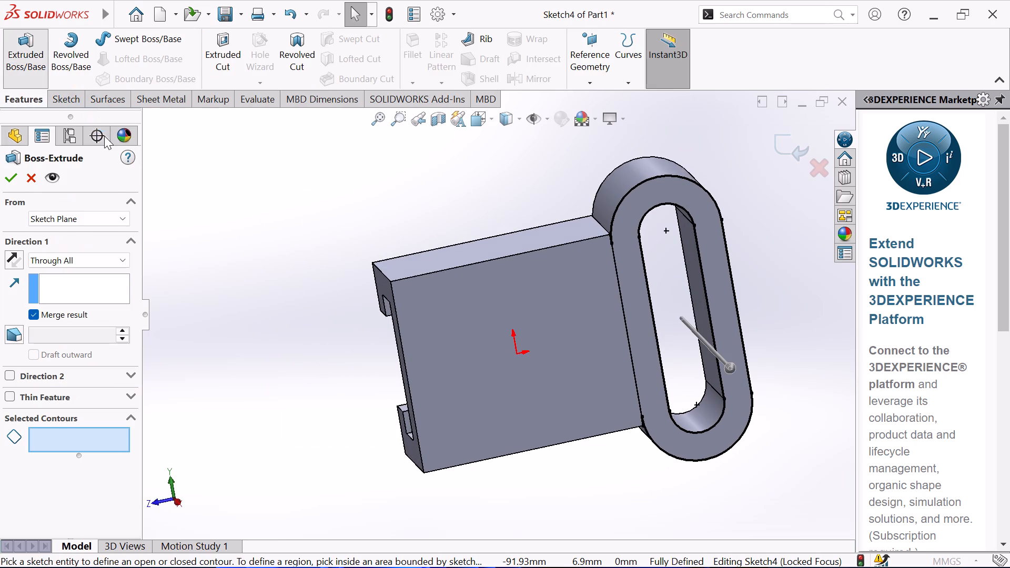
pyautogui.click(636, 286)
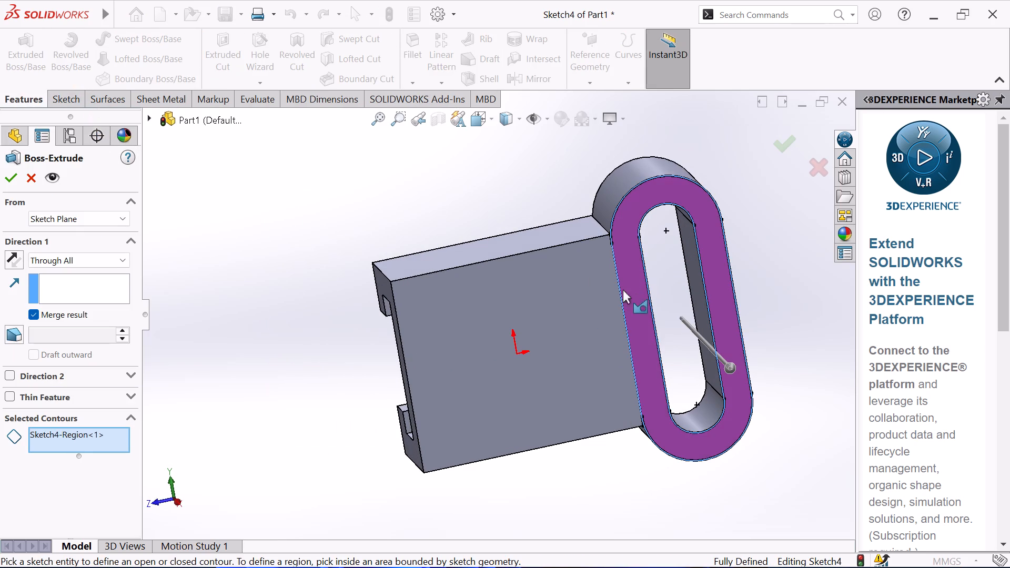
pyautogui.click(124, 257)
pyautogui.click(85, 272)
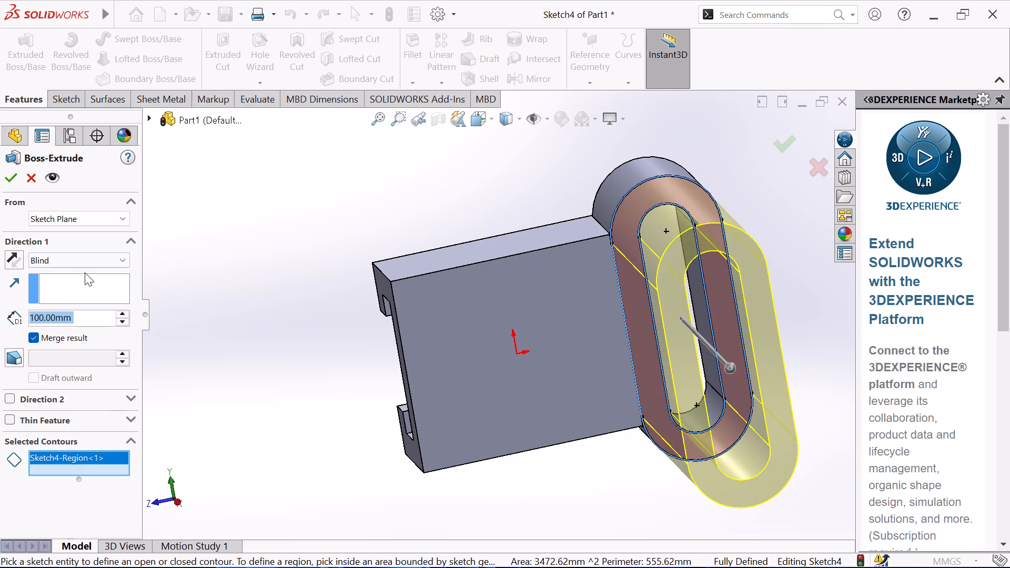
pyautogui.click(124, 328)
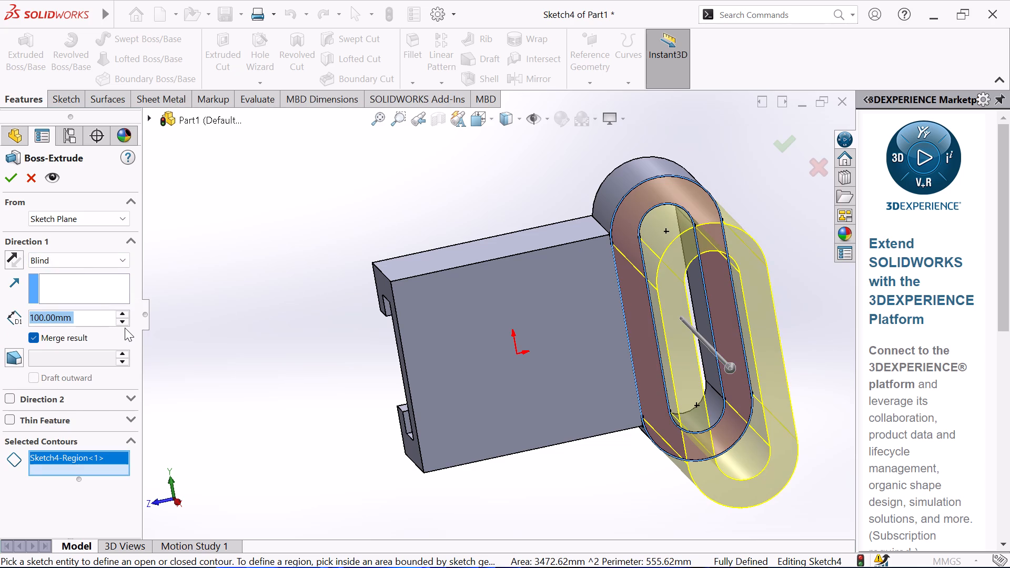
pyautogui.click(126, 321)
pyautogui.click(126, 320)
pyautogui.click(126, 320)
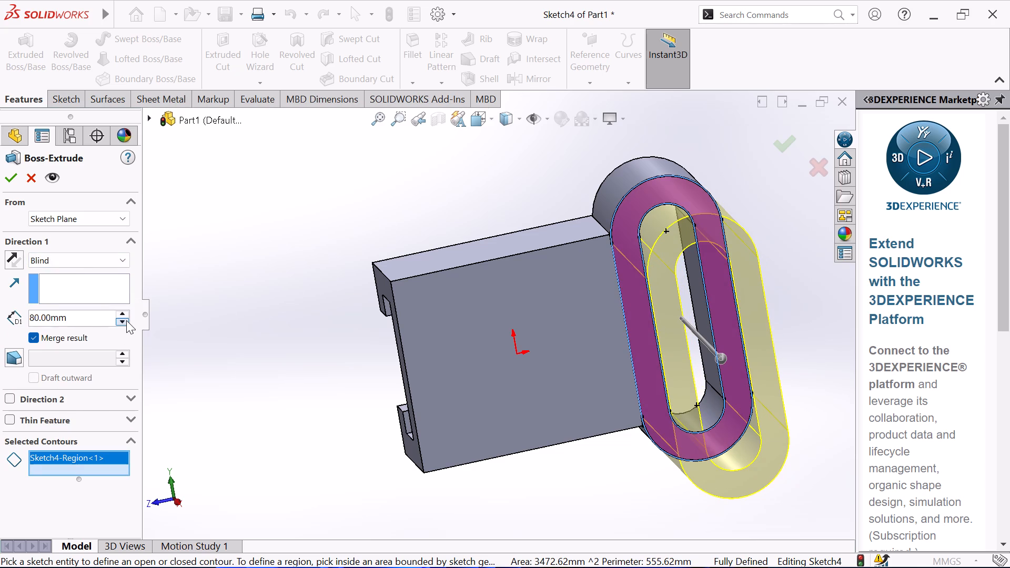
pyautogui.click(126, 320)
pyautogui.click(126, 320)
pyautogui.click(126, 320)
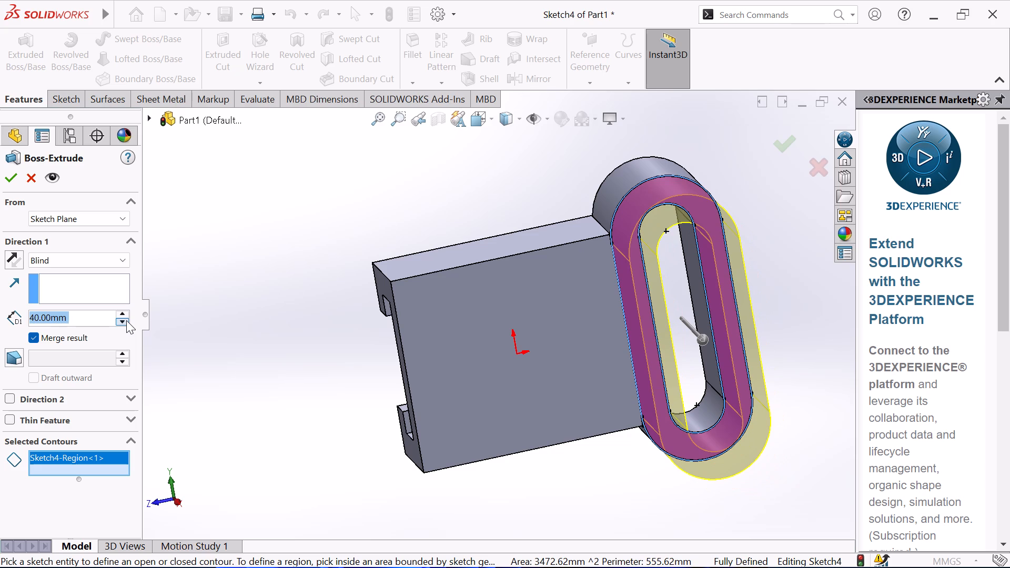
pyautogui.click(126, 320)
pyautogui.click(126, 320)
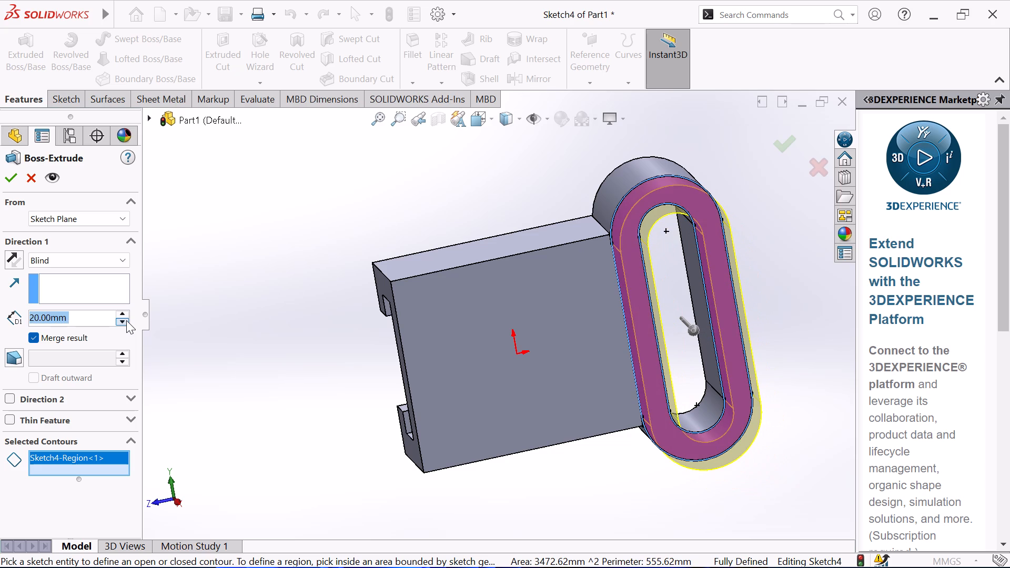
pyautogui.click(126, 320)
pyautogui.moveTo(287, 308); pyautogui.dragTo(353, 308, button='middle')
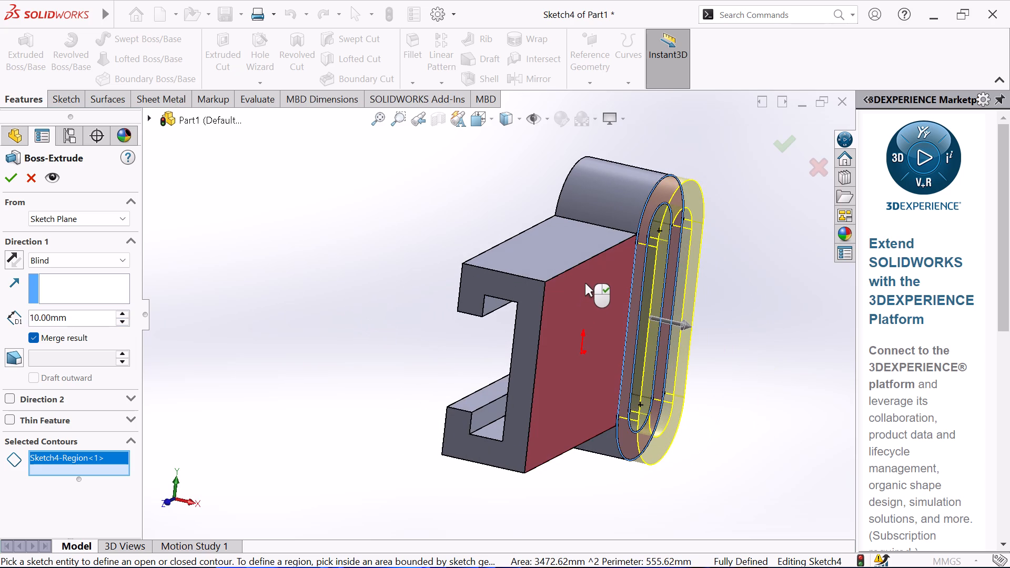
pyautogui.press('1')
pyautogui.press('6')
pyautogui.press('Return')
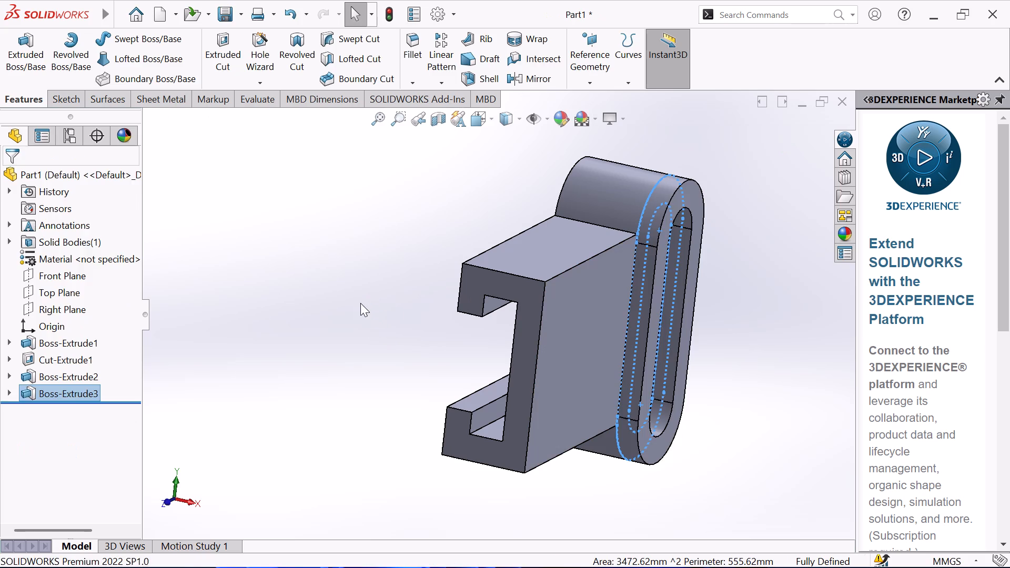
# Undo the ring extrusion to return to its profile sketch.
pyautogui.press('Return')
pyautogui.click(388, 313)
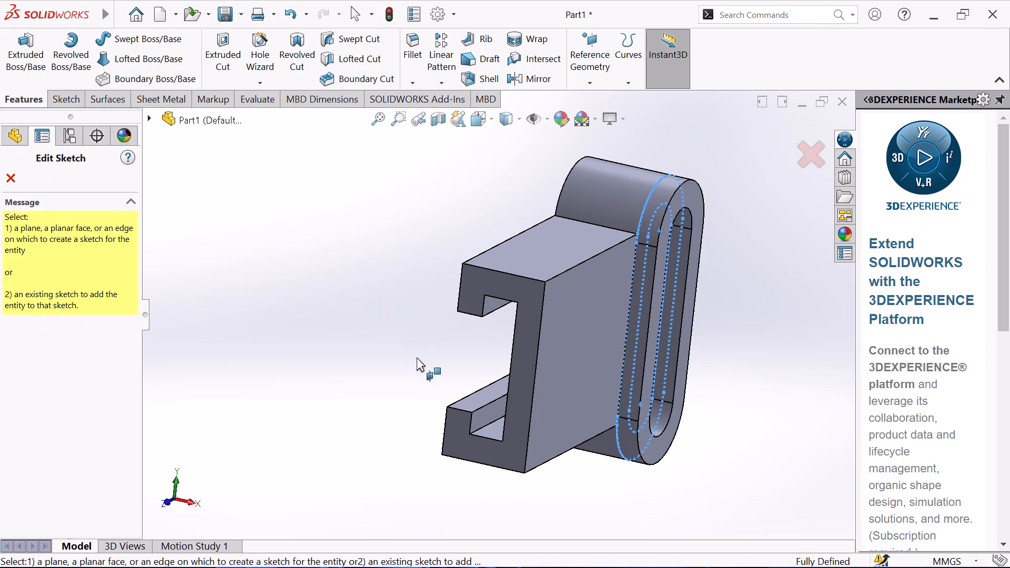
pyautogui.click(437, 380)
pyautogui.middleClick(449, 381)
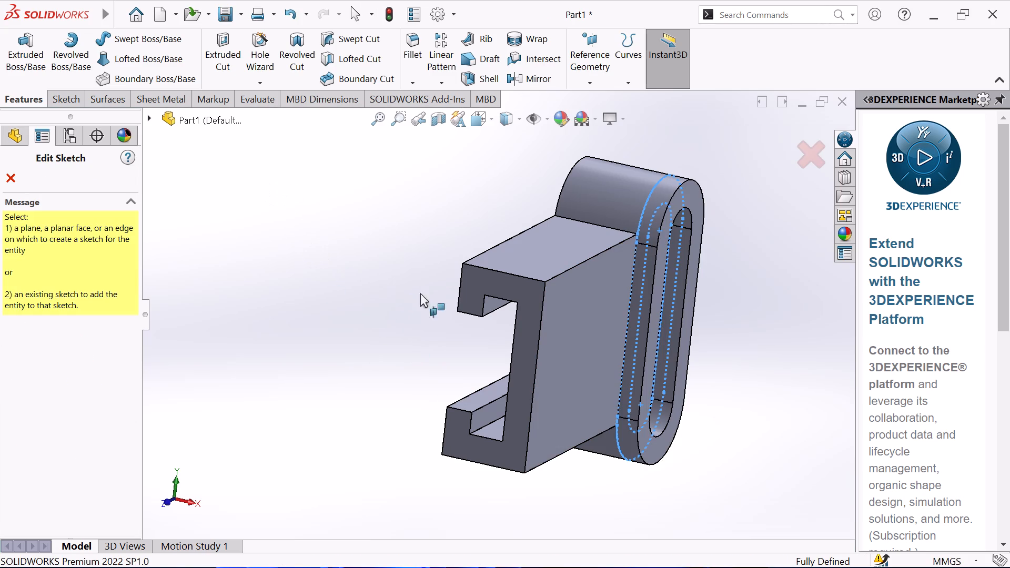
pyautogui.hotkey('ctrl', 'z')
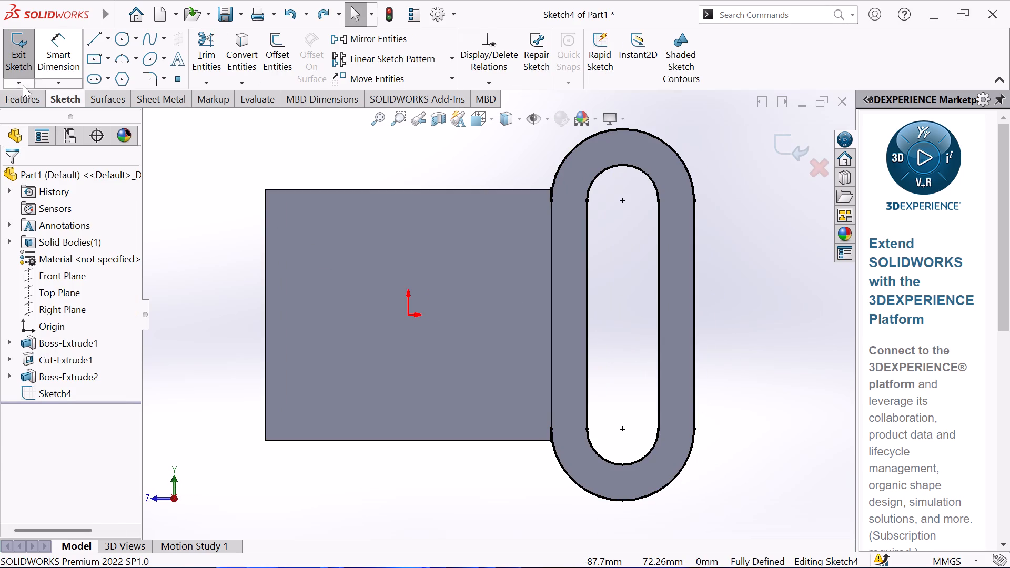
# Extrude the slot-shaped ring region outward from the side face as a blind boss 16 mm deep, merged with the body.
pyautogui.click(16, 101)
pyautogui.click(29, 66)
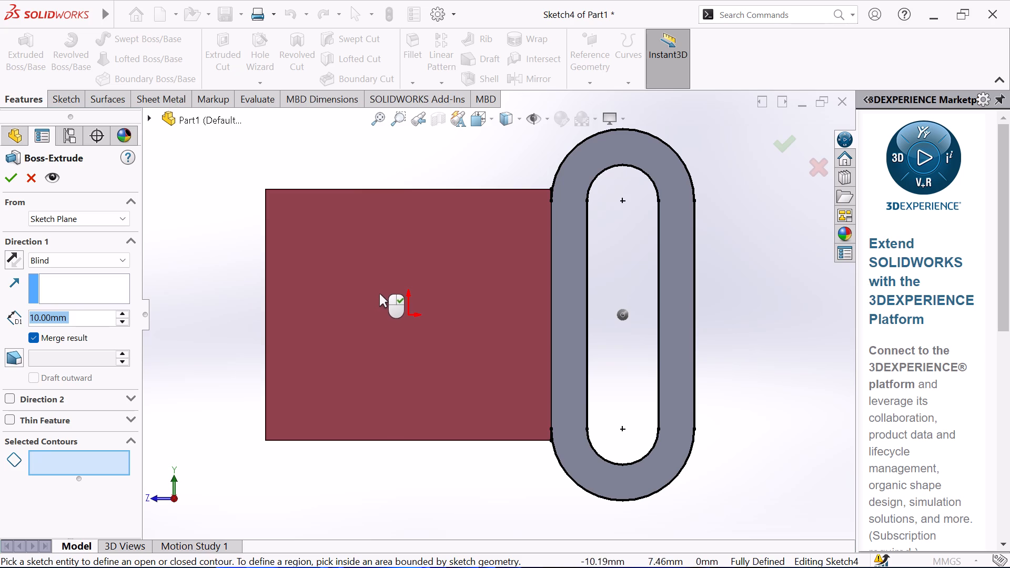
pyautogui.write('16')
pyautogui.press('Return')
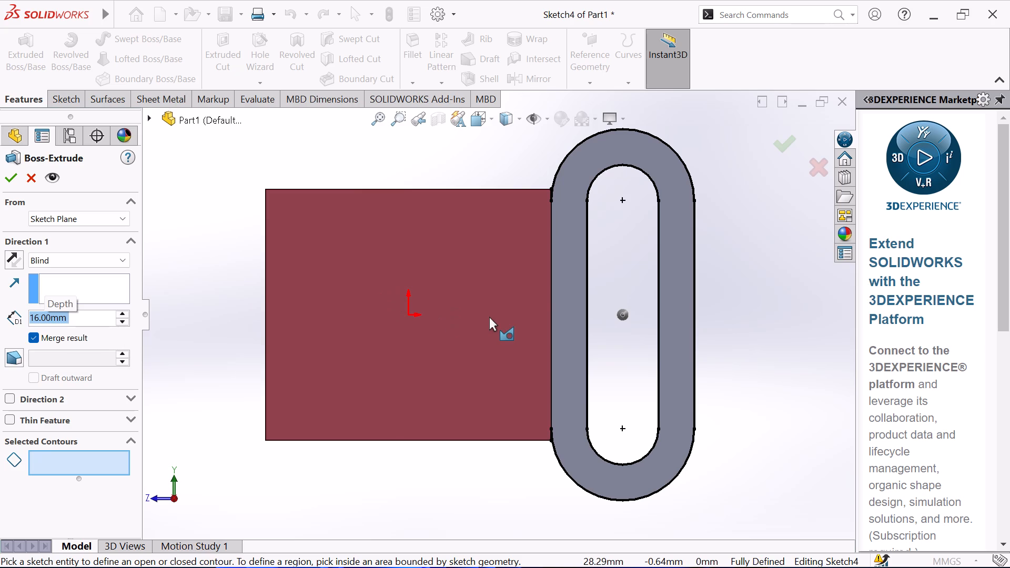
pyautogui.click(569, 261)
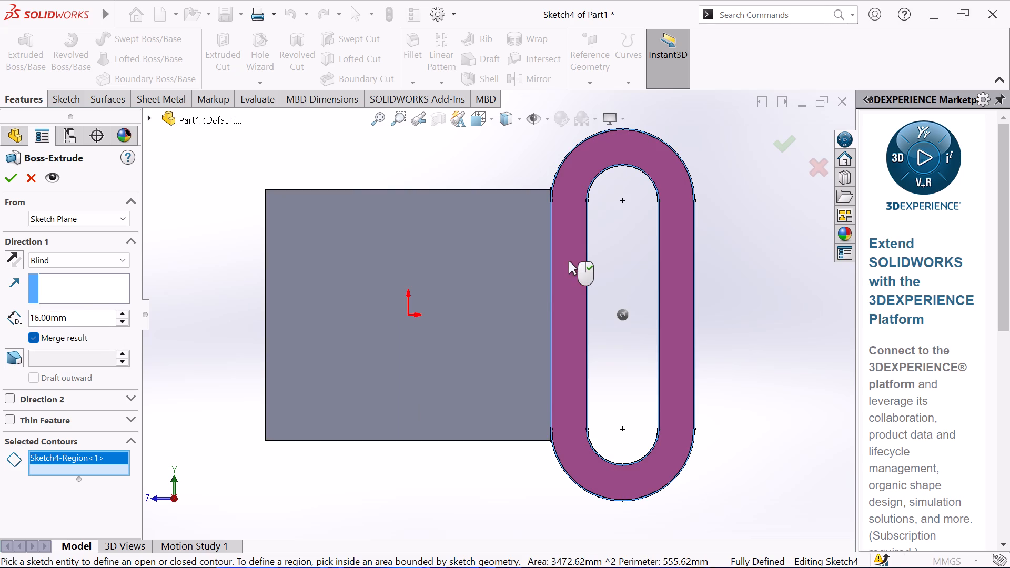
pyautogui.click(7, 181)
# Examine the extended ring and the slotted block from several angles.
pyautogui.moveTo(416, 541); pyautogui.dragTo(417, 541, button='middle')
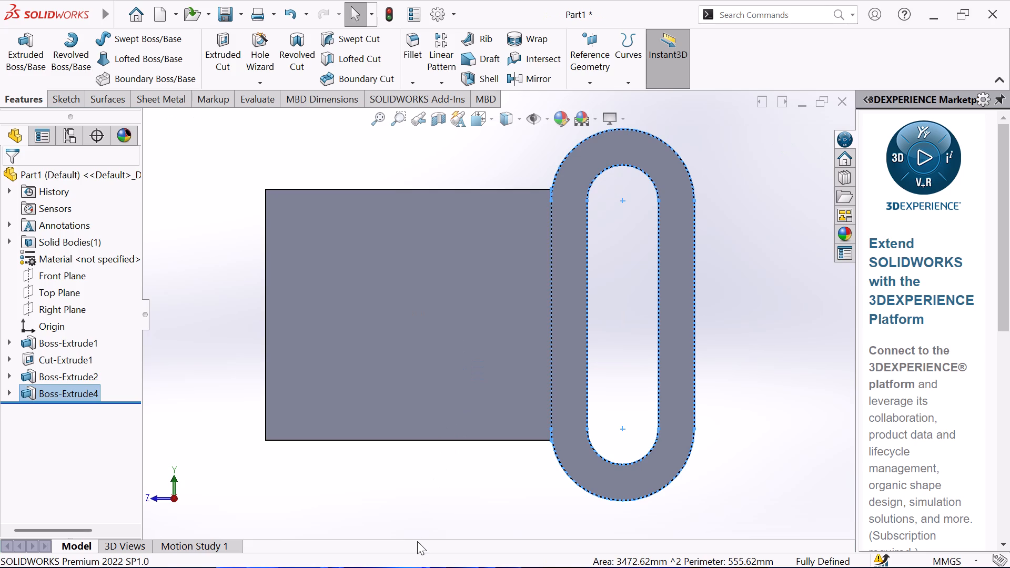
pyautogui.moveTo(417, 541); pyautogui.dragTo(608, 555, button='middle')
pyautogui.moveTo(720, 389); pyautogui.dragTo(792, 440, button='middle')
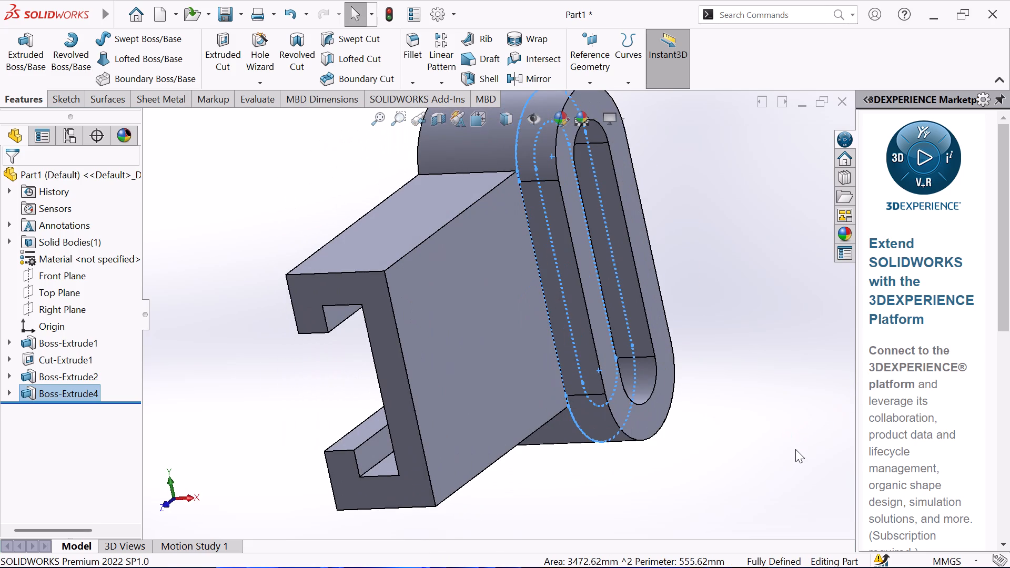
pyautogui.click(795, 449)
pyautogui.scroll(2, 787, 353)
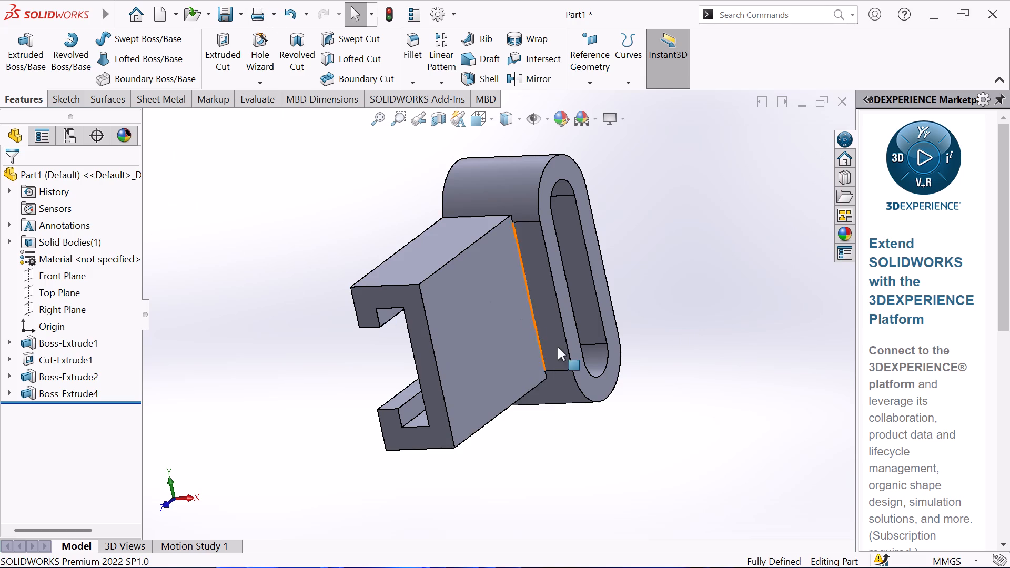
pyautogui.moveTo(596, 437); pyautogui.dragTo(600, 412, button='middle')
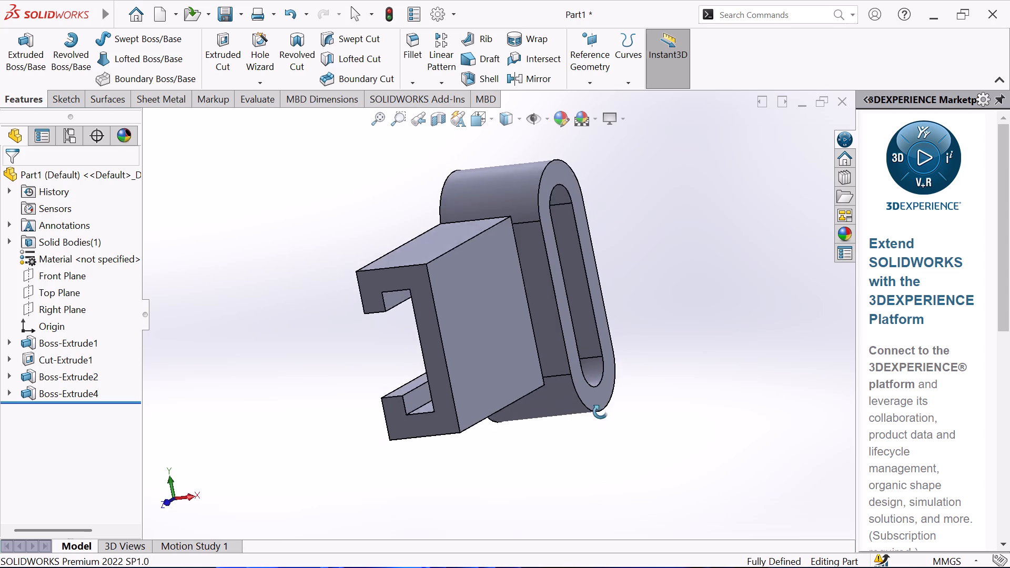
pyautogui.moveTo(600, 412); pyautogui.dragTo(641, 380, button='middle')
pyautogui.middleClick(641, 380)
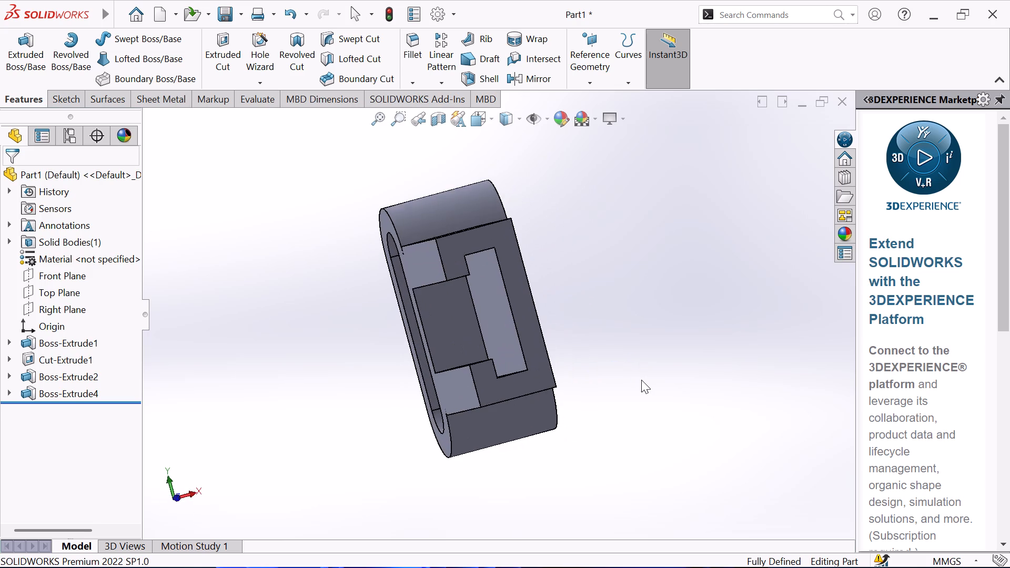
pyautogui.middleClick(641, 380)
pyautogui.middleClick(641, 380)
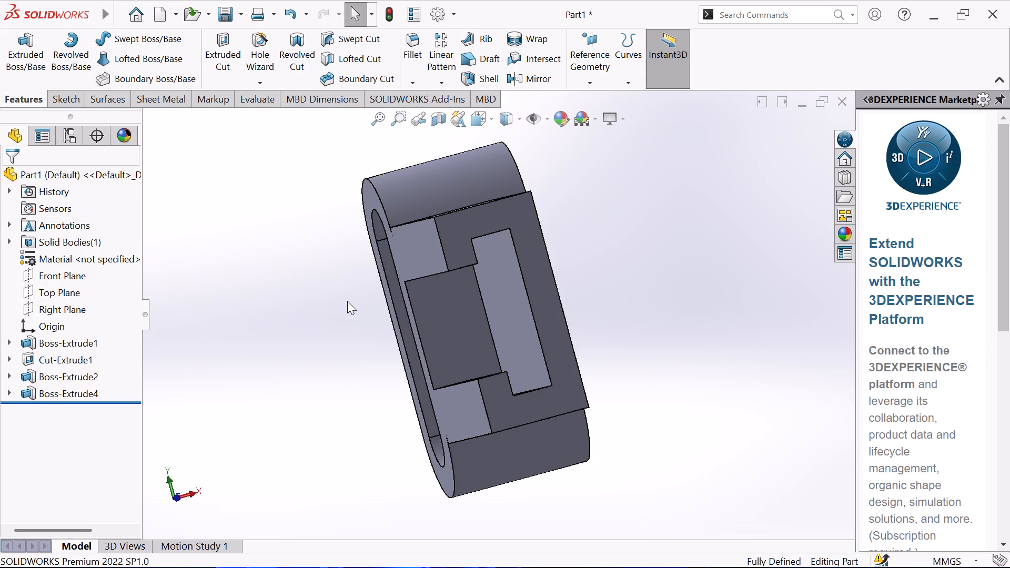
# Start a sketch on the block's narrow top face, next to the rounded end of the ring.
pyautogui.moveTo(348, 302); pyautogui.dragTo(348, 374, button='middle')
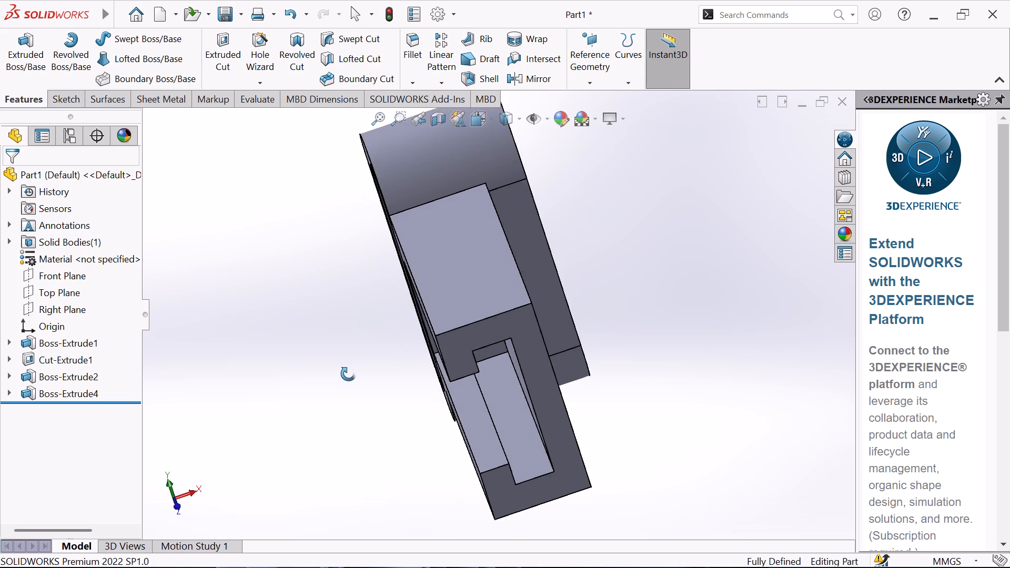
pyautogui.moveTo(348, 374); pyautogui.dragTo(322, 403, button='middle')
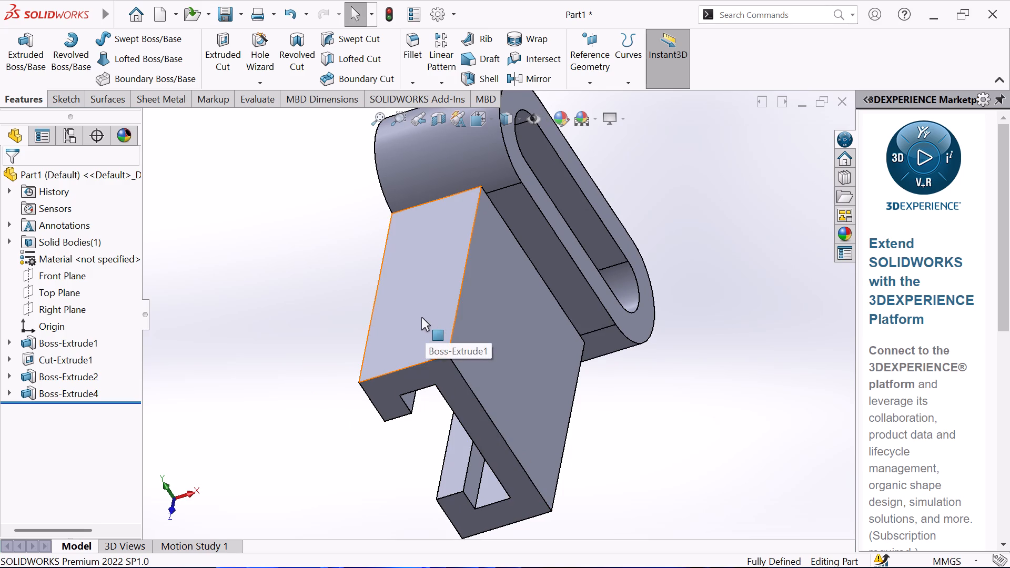
pyautogui.click(421, 317)
pyautogui.click(474, 274)
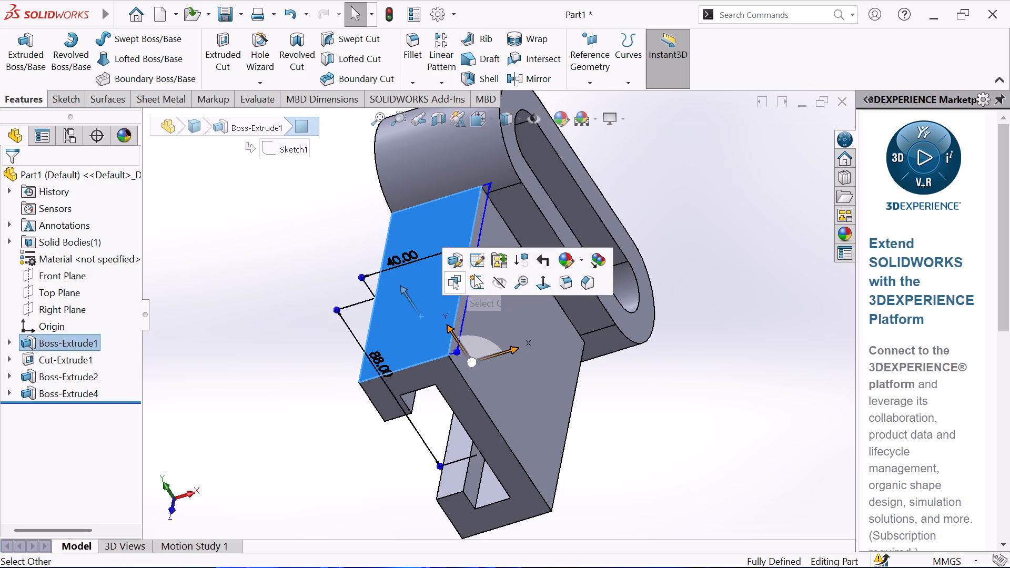
pyautogui.click(185, 315)
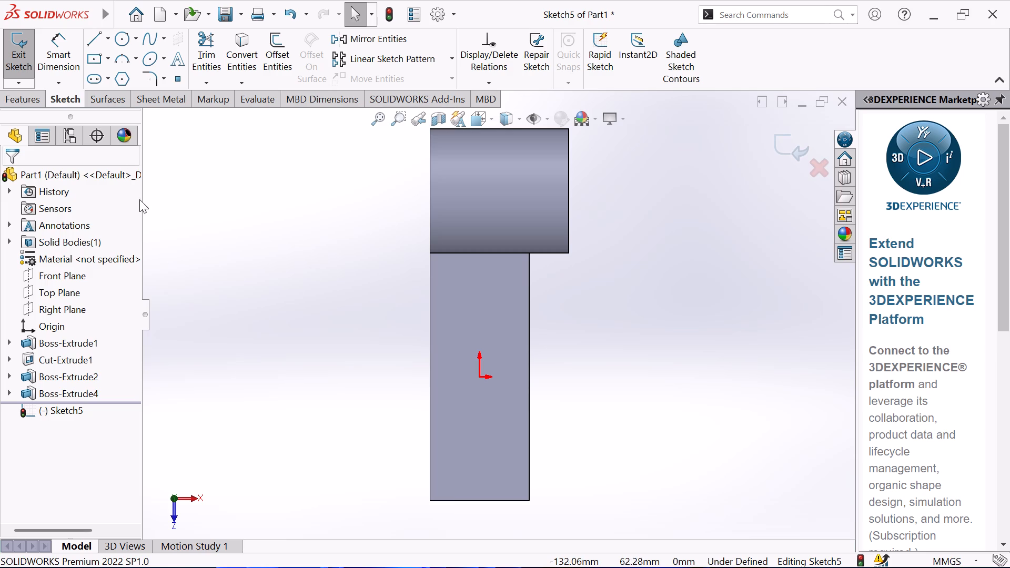
# Sketch a circle of about 20 mm radius centred just beside the origin, spanning the full width of the block's top face.
pyautogui.click(121, 37)
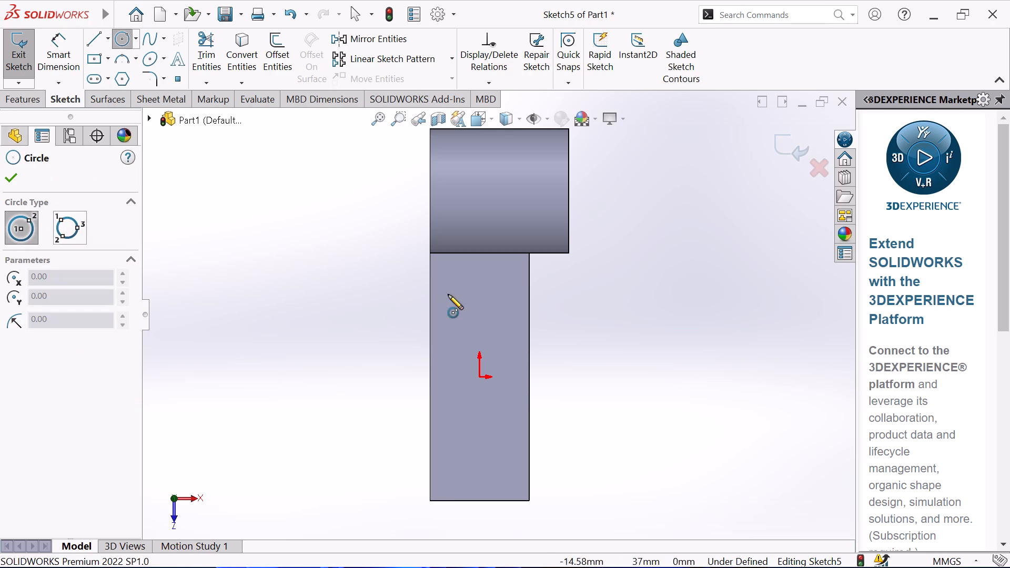
pyautogui.click(478, 373)
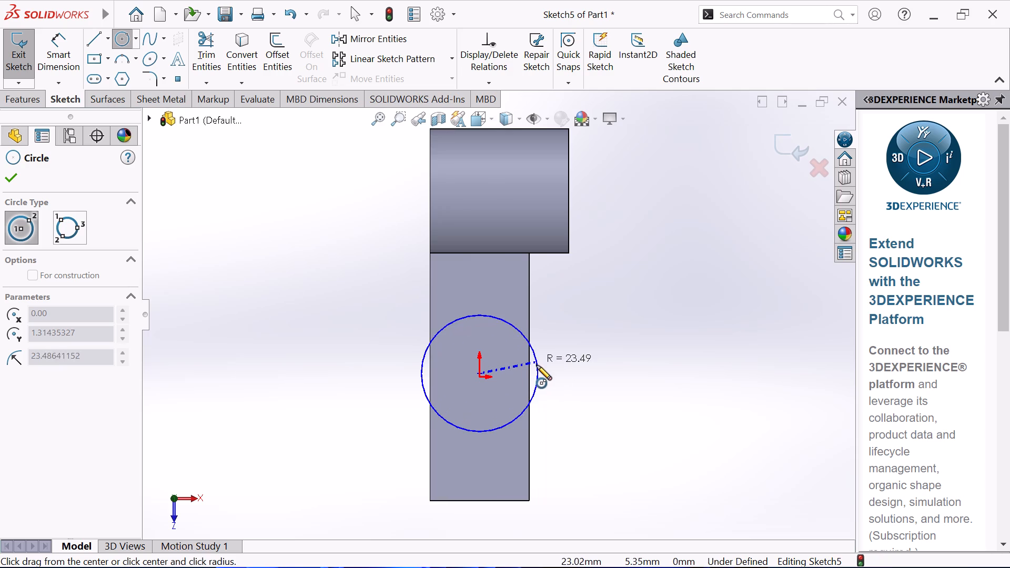
pyautogui.click(529, 378)
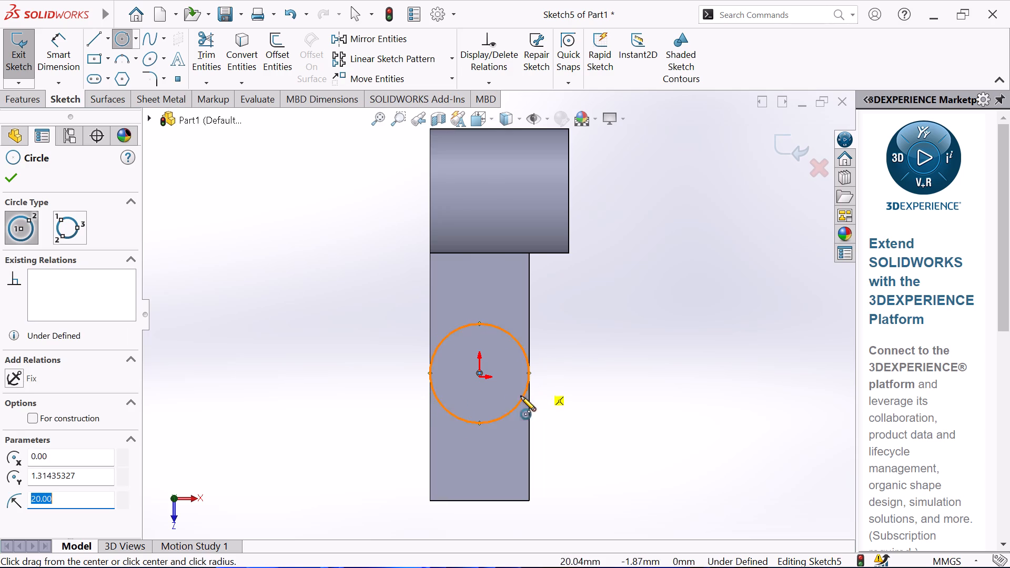
pyautogui.click(630, 488)
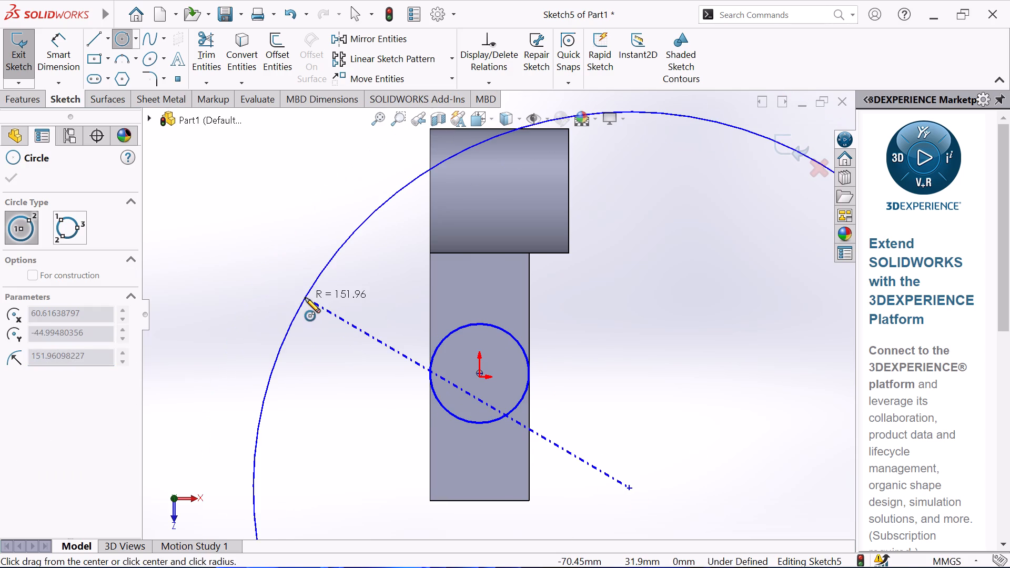
pyautogui.rightClick(305, 298)
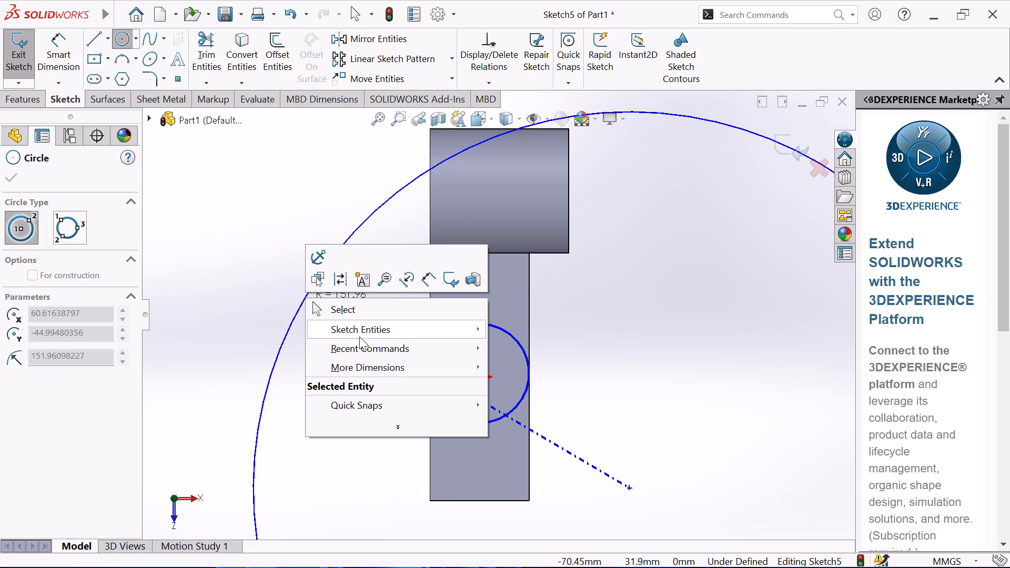
pyautogui.click(360, 304)
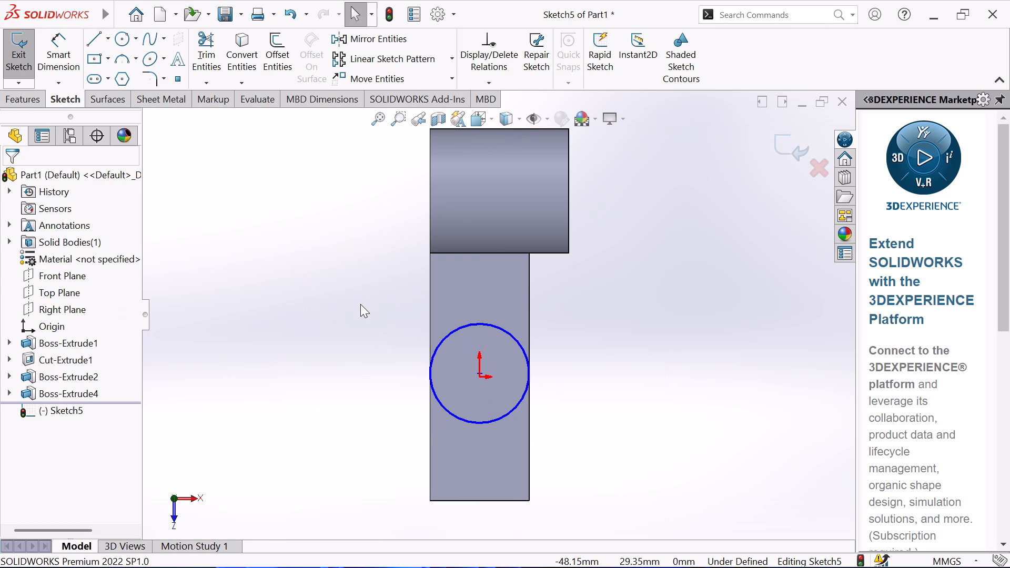
pyautogui.scroll(1, 405, 324)
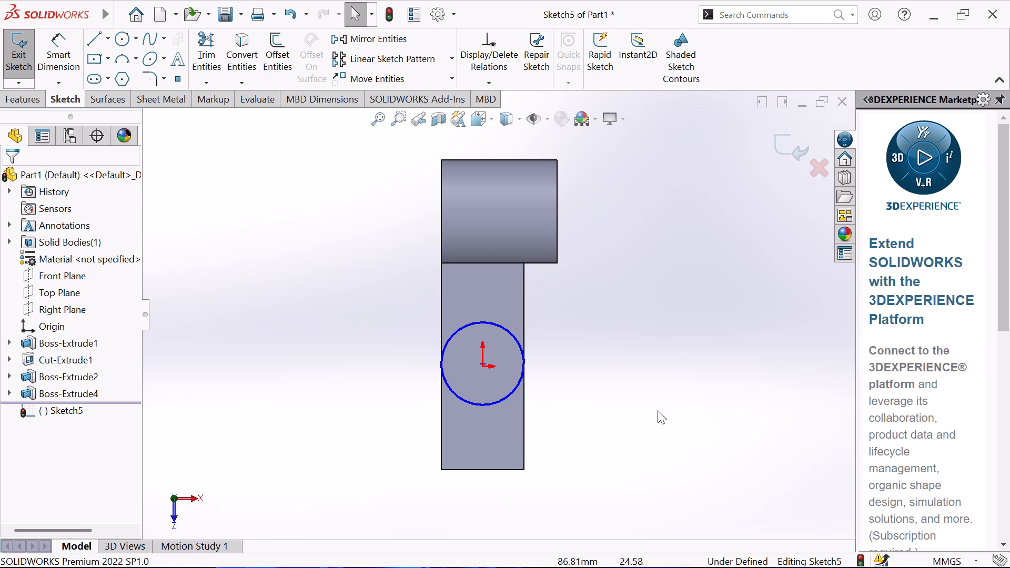
# Sketch a smaller circle of about 9.5 mm radius inside the existing circle, sharing its centre.
pyautogui.click(115, 41)
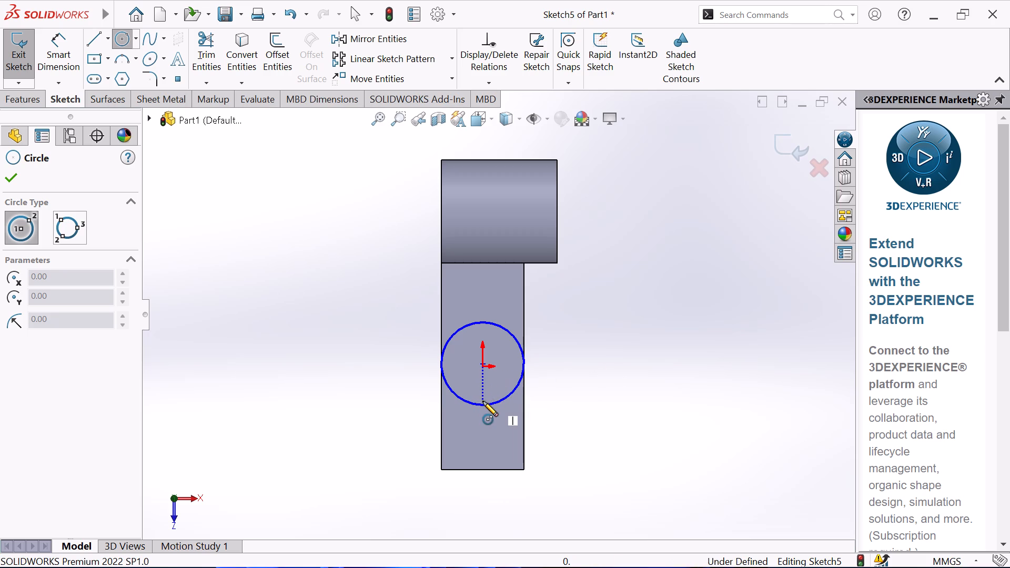
pyautogui.click(481, 362)
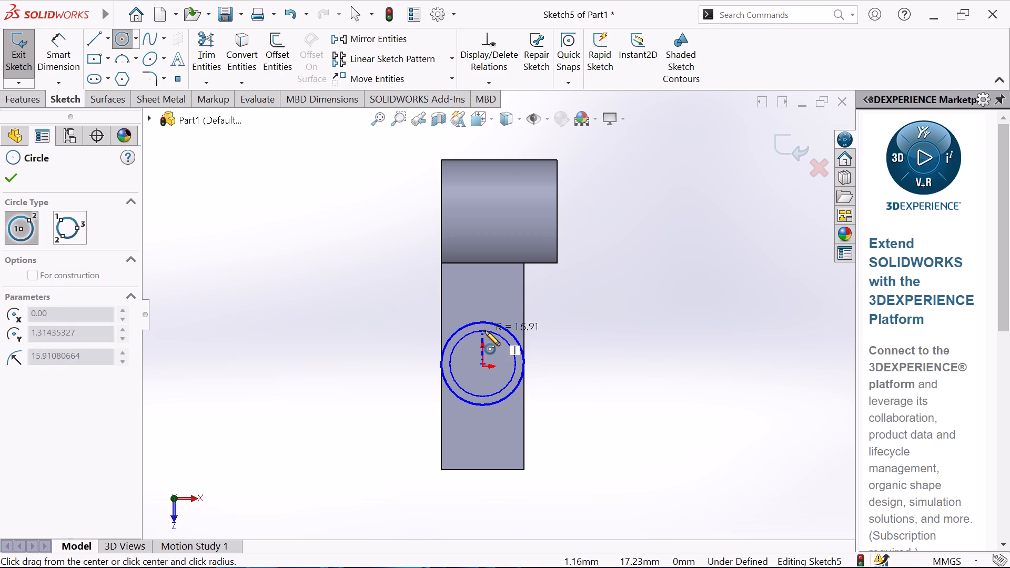
pyautogui.click(485, 344)
pyautogui.rightClick(563, 338)
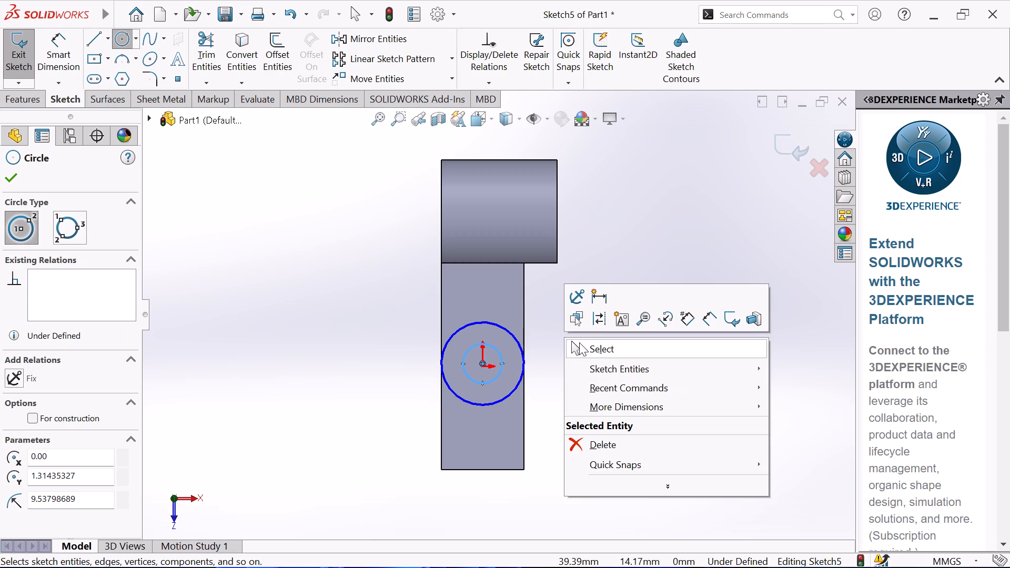
pyautogui.click(581, 349)
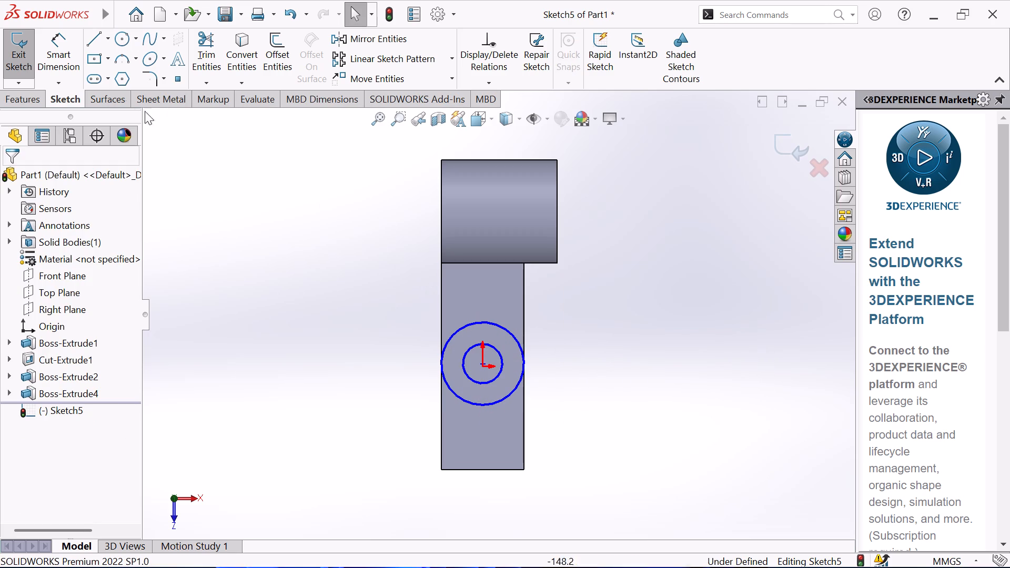
# Dimension the outer circle at 40 mm diameter and the inner circle at 18 mm diameter.
pyautogui.click(50, 46)
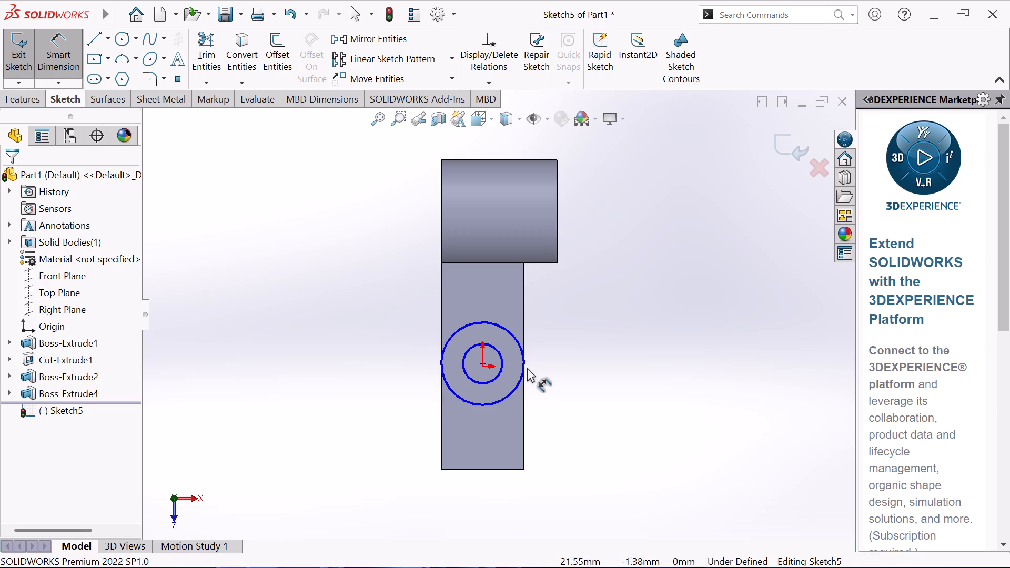
pyautogui.click(517, 342)
pyautogui.click(579, 365)
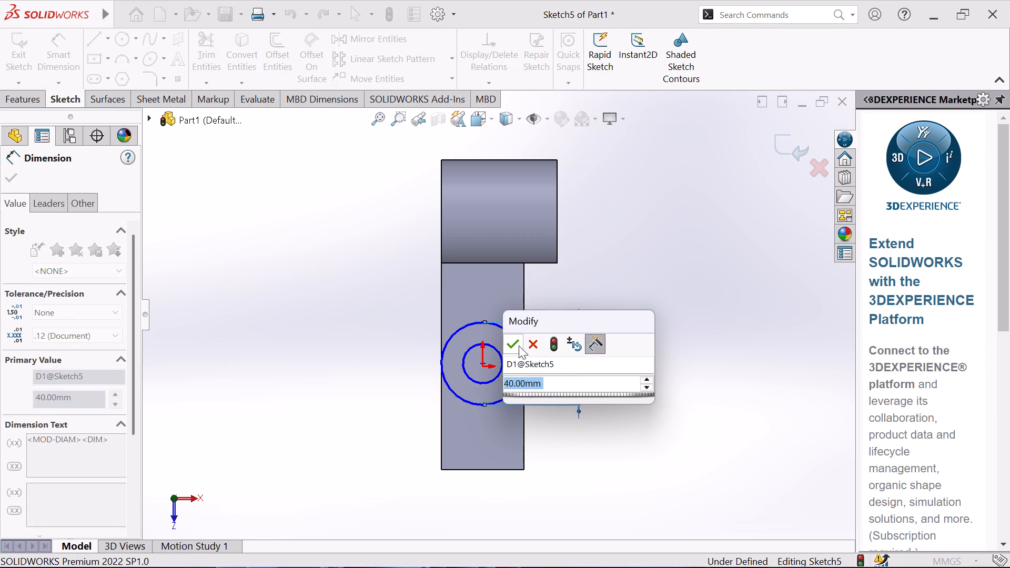
pyautogui.click(519, 346)
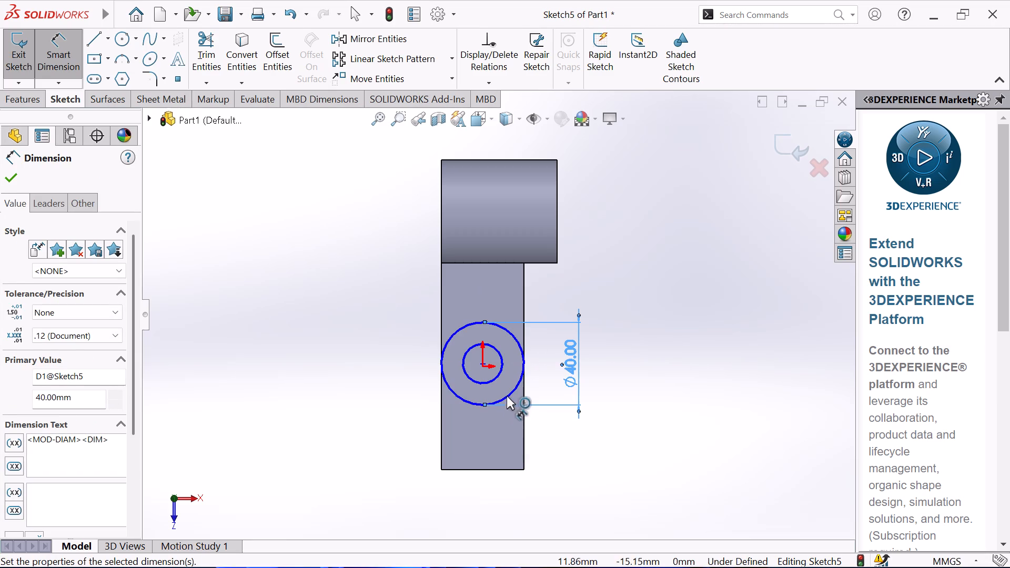
pyautogui.click(496, 378)
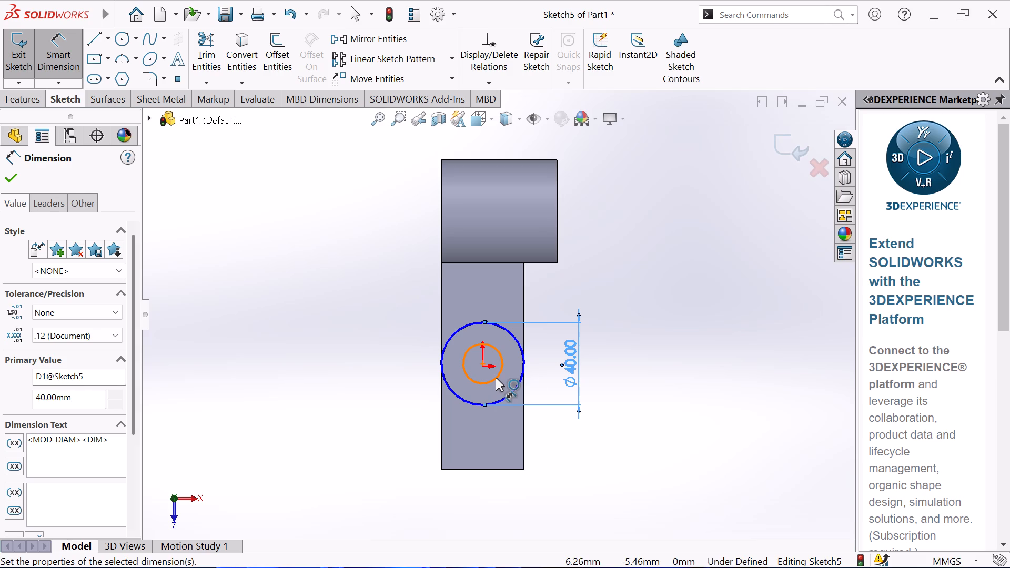
pyautogui.click(625, 381)
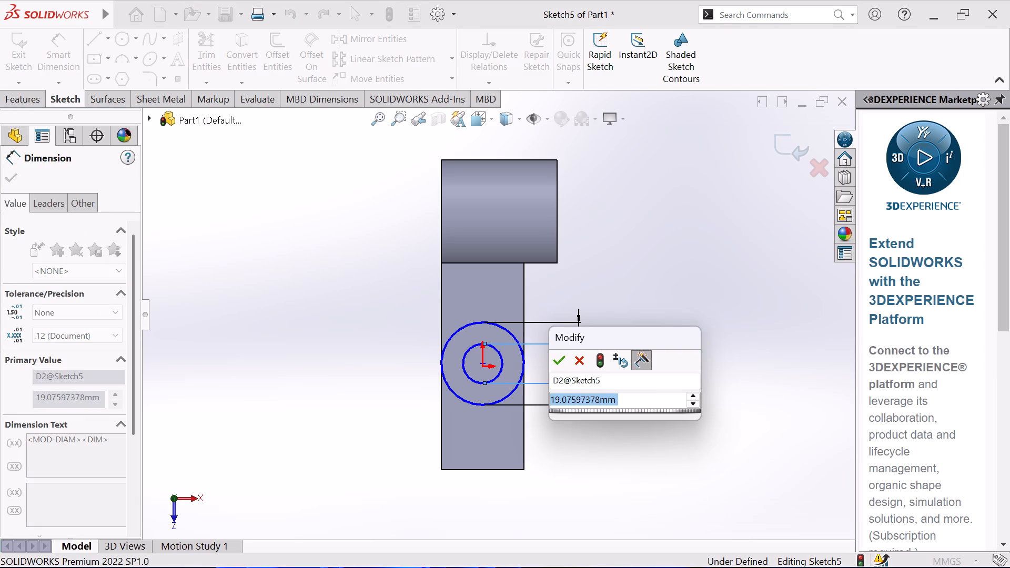
pyautogui.press('1')
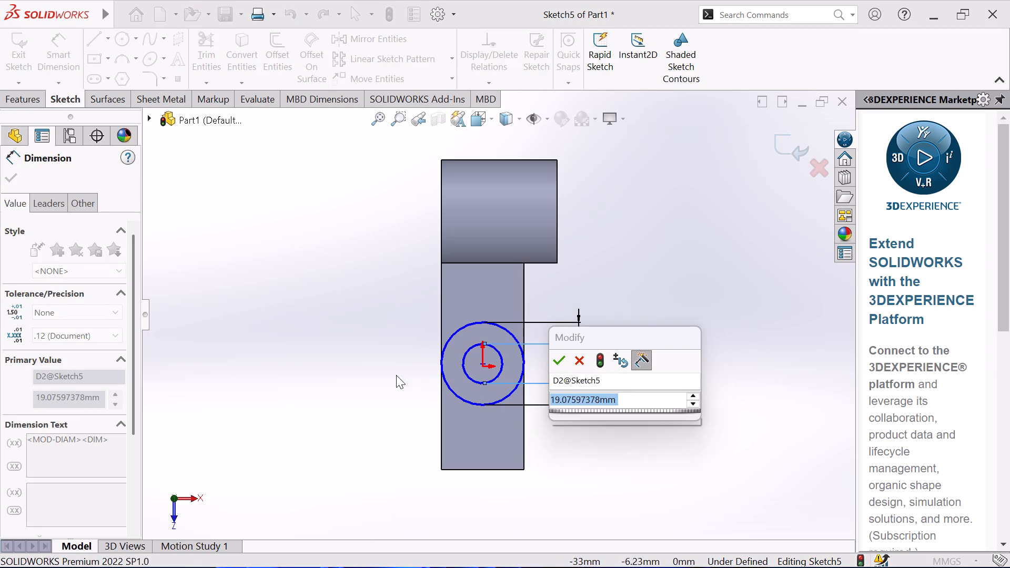
pyautogui.press('8')
pyautogui.press('Return')
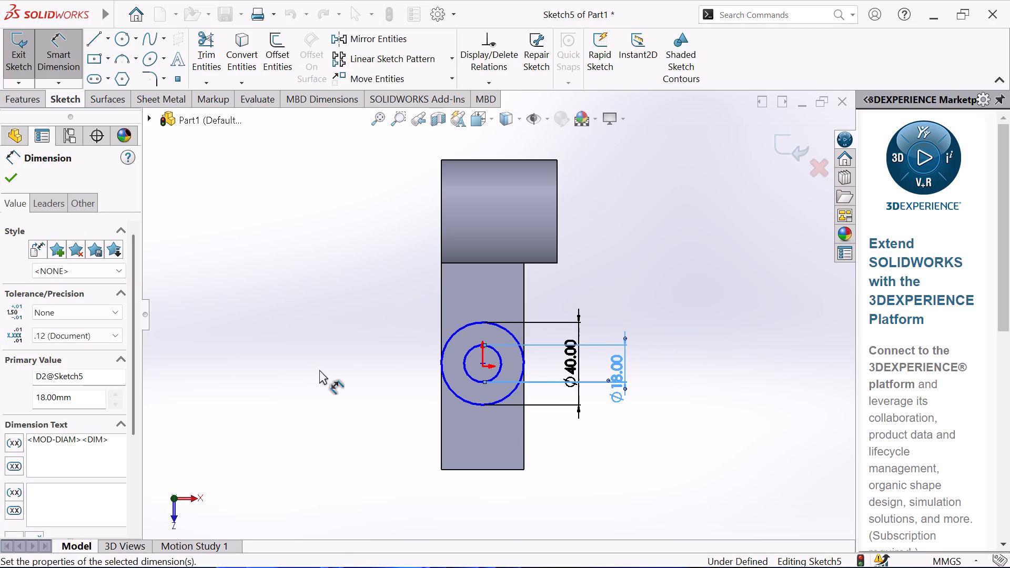
pyautogui.press('Return')
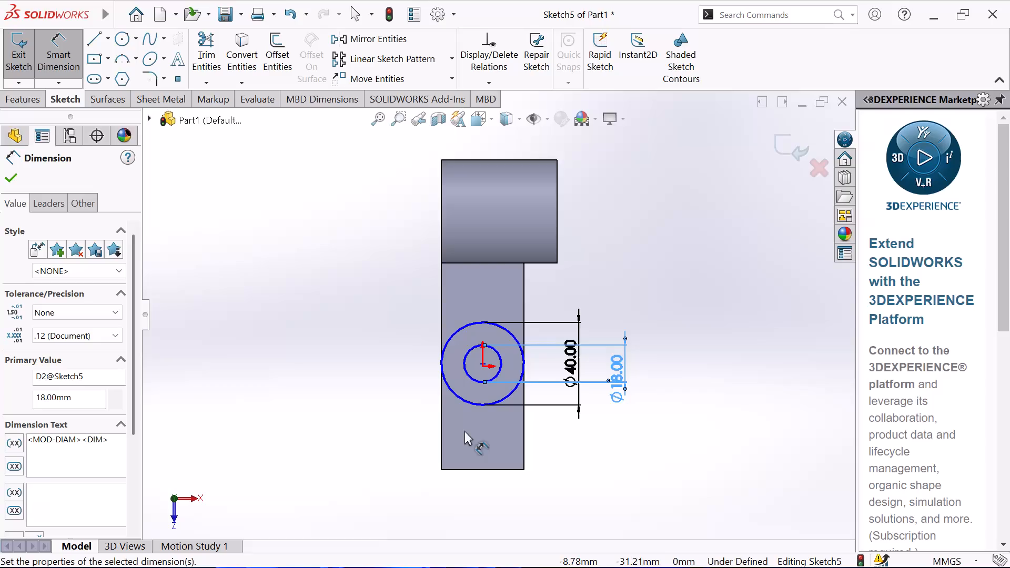
# Add a coincident relation between the circles' shared centre point and the origin.
pyautogui.scroll(-3, 551, 409)
pyautogui.scroll(1, 362, 451)
pyautogui.scroll(-3, 521, 400)
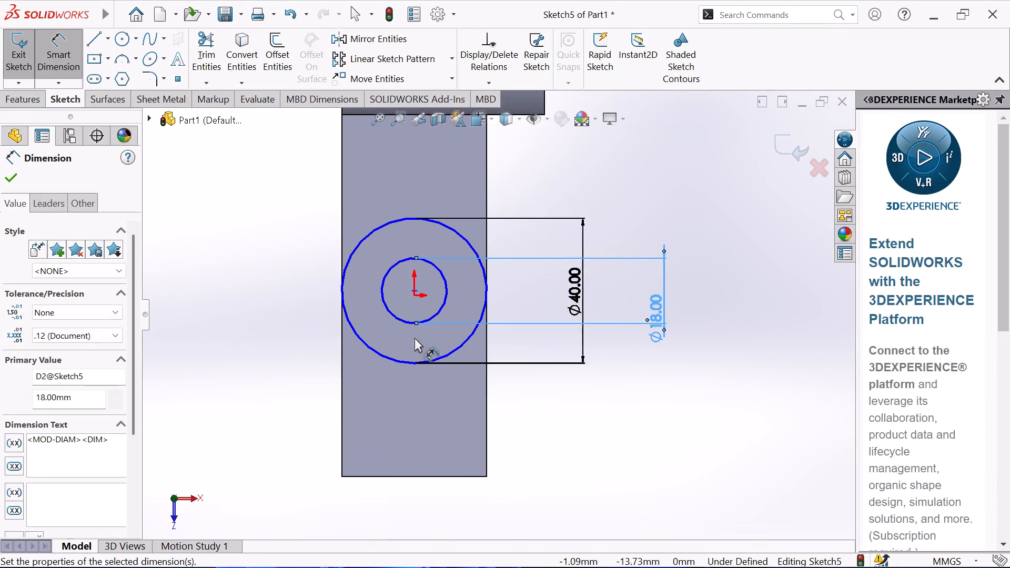
pyautogui.scroll(-4, 399, 300)
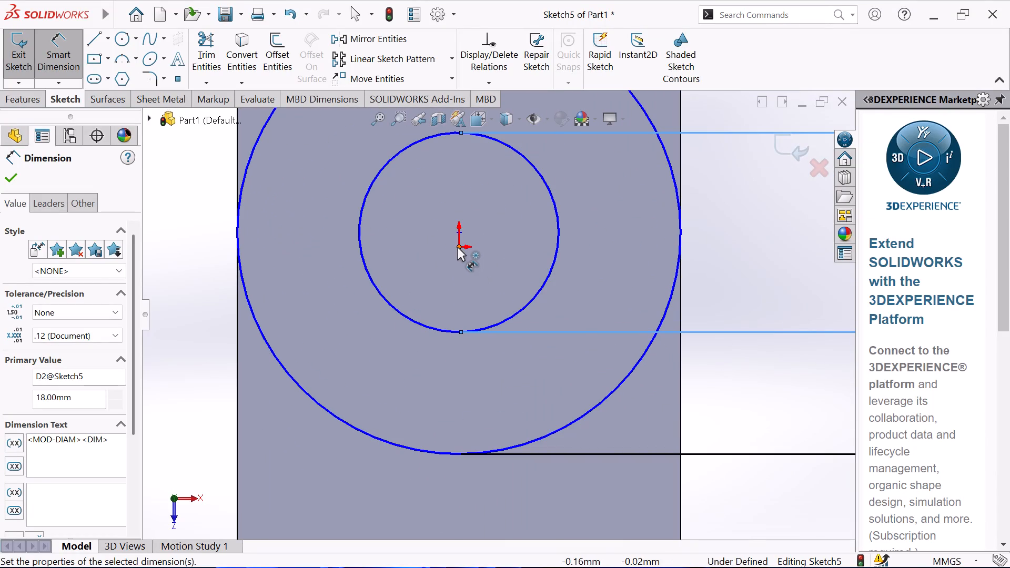
pyautogui.rightClick(749, 398)
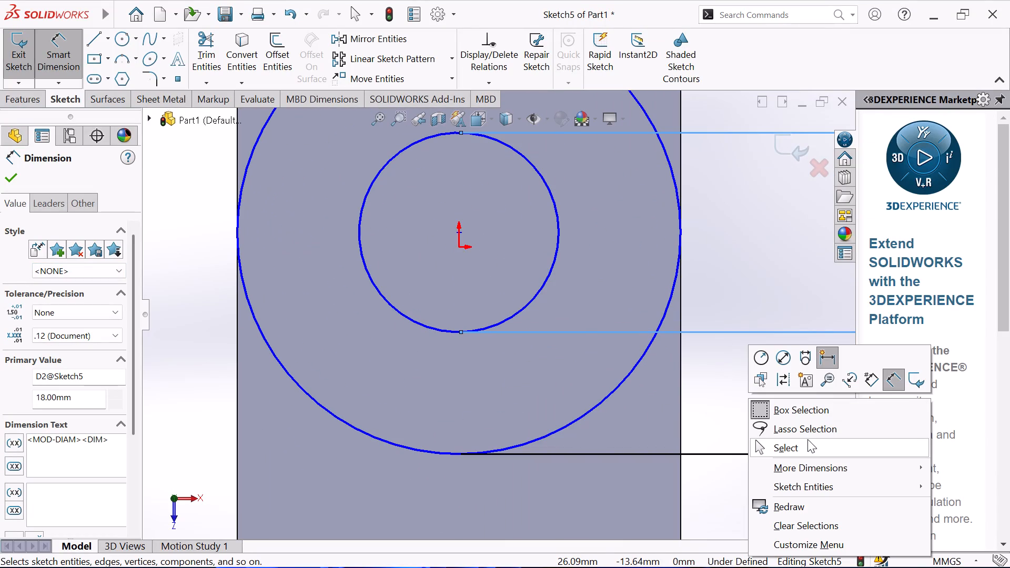
pyautogui.click(786, 450)
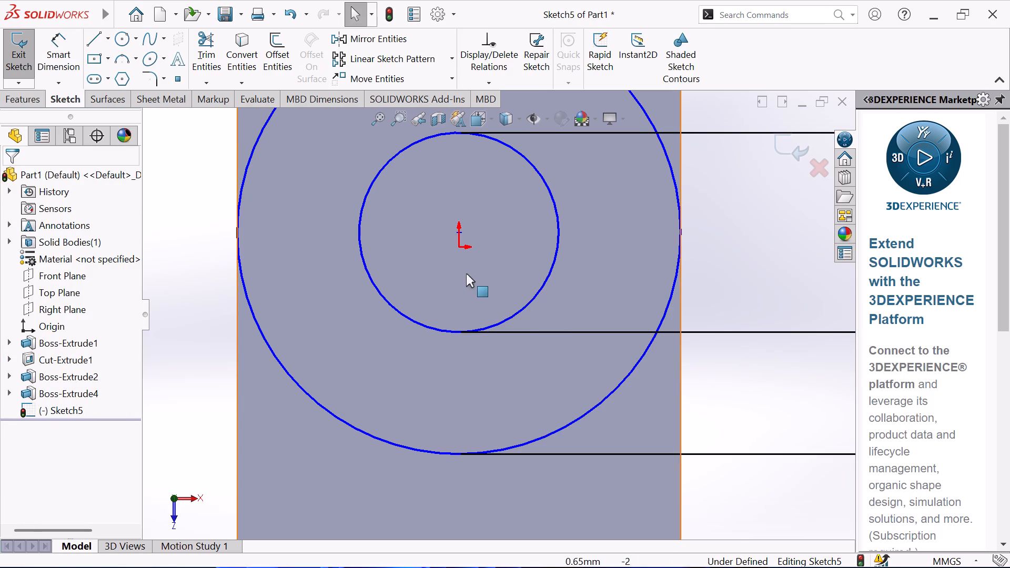
pyautogui.click(479, 89)
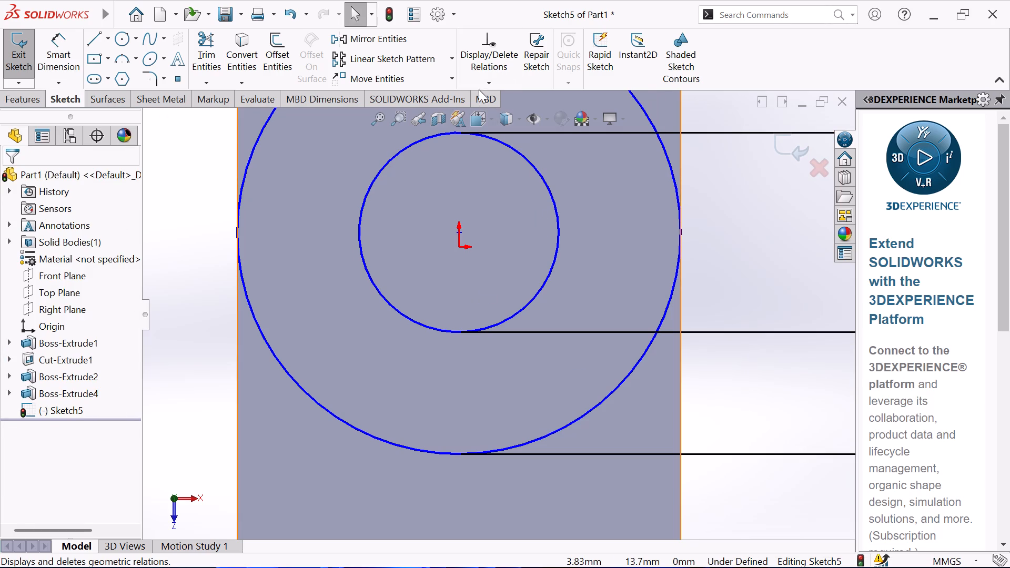
pyautogui.click(487, 81)
pyautogui.click(489, 118)
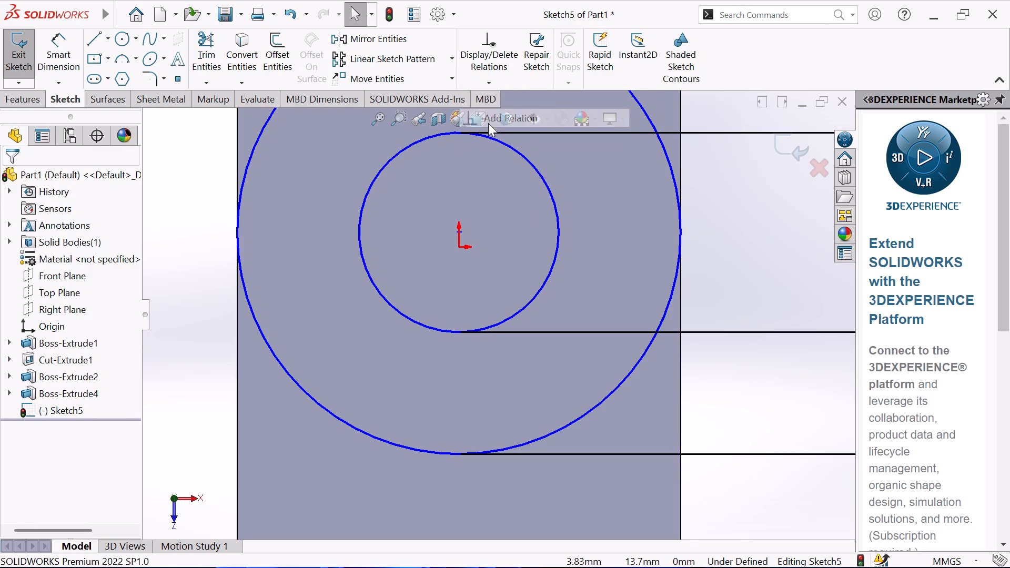
pyautogui.click(460, 246)
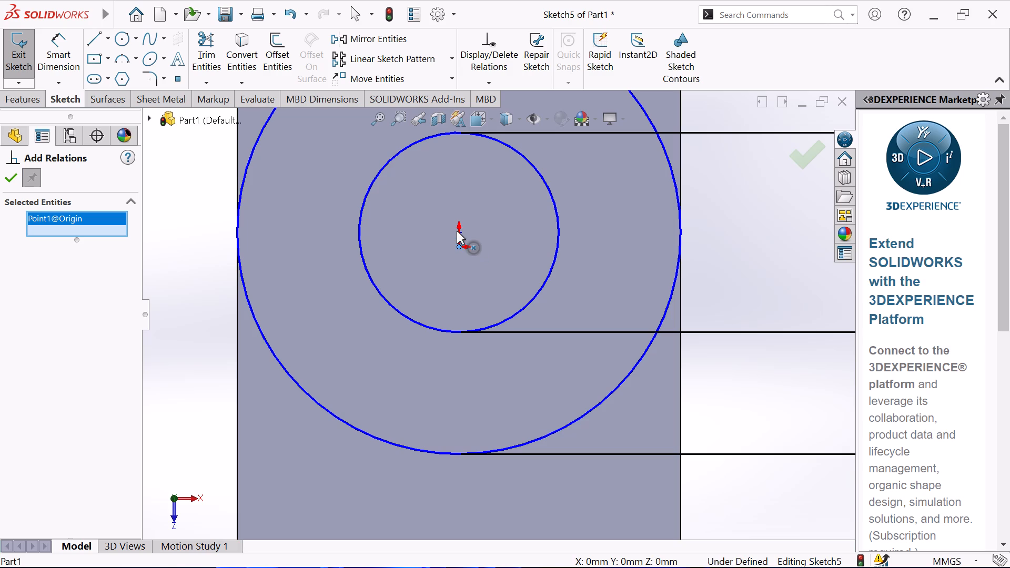
pyautogui.click(457, 231)
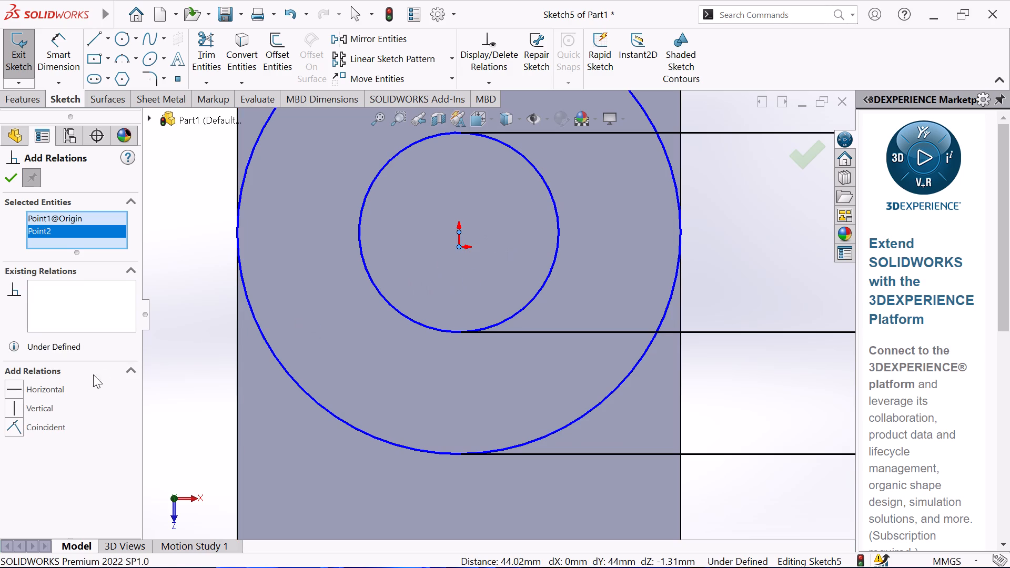
pyautogui.click(12, 425)
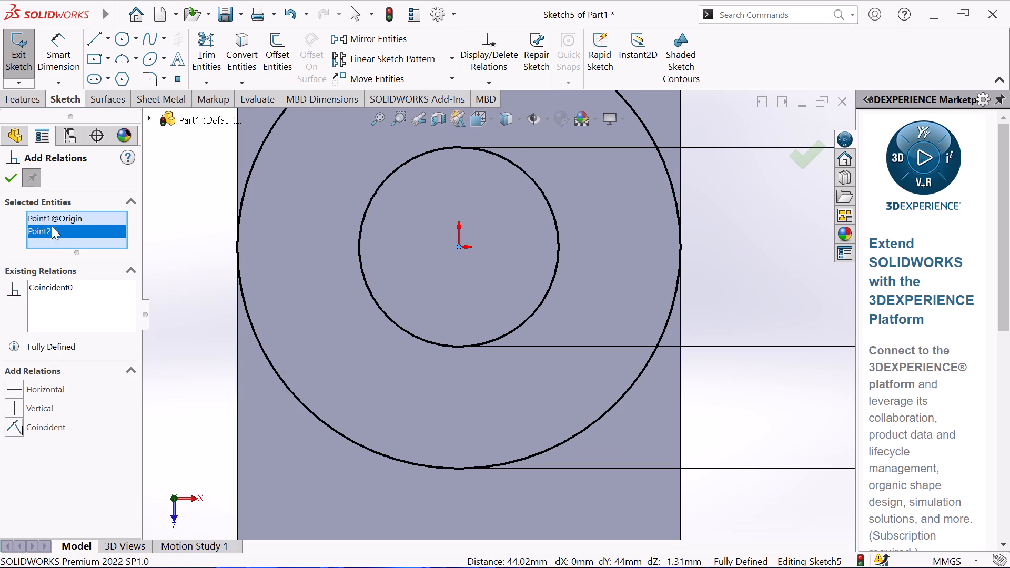
pyautogui.click(11, 177)
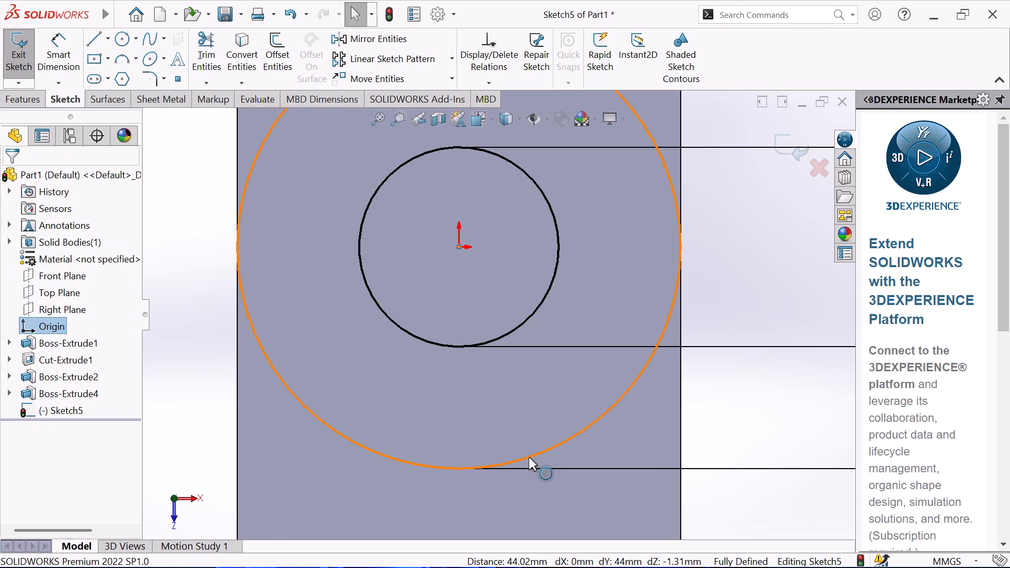
# Extrude the two-circle sketch upward from the block's top face as a blind boss 40 mm deep, merged with the body.
pyautogui.scroll(2, 531, 453)
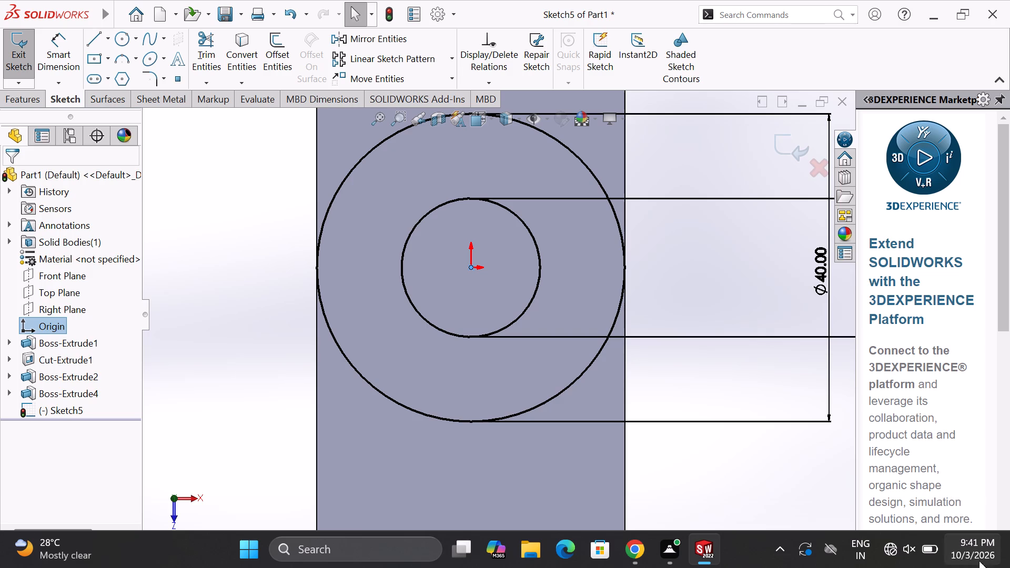
pyautogui.moveTo(275, 360); pyautogui.dragTo(274, 226, button='middle')
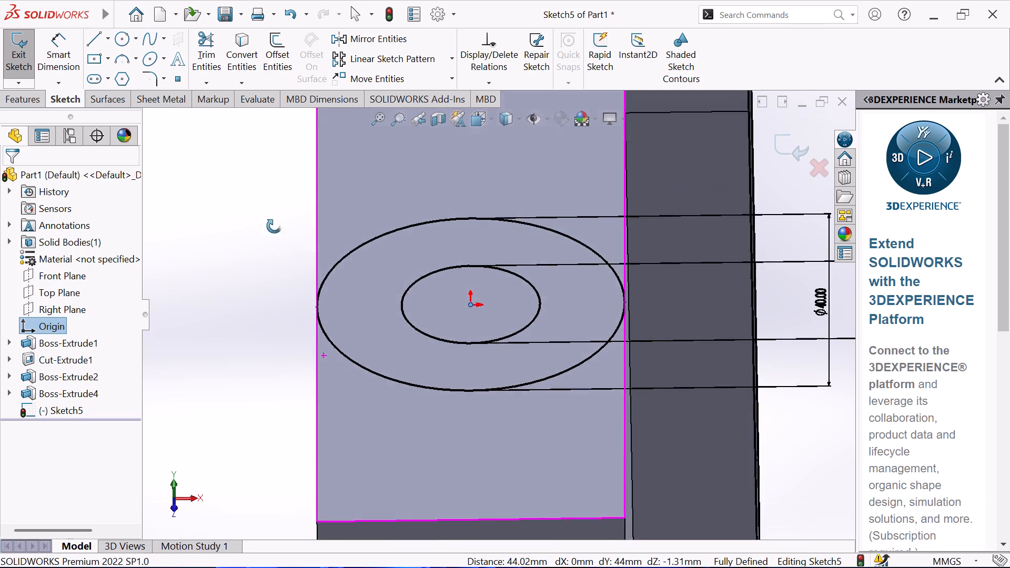
pyautogui.moveTo(274, 226); pyautogui.dragTo(286, 164, button='middle')
pyautogui.middleClick(286, 164)
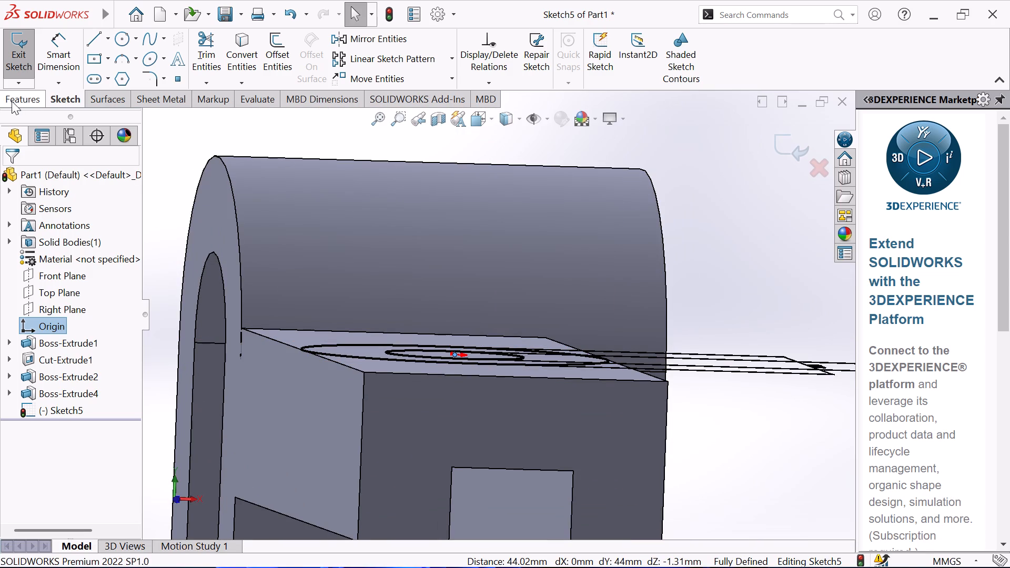
pyautogui.click(12, 99)
pyautogui.click(23, 52)
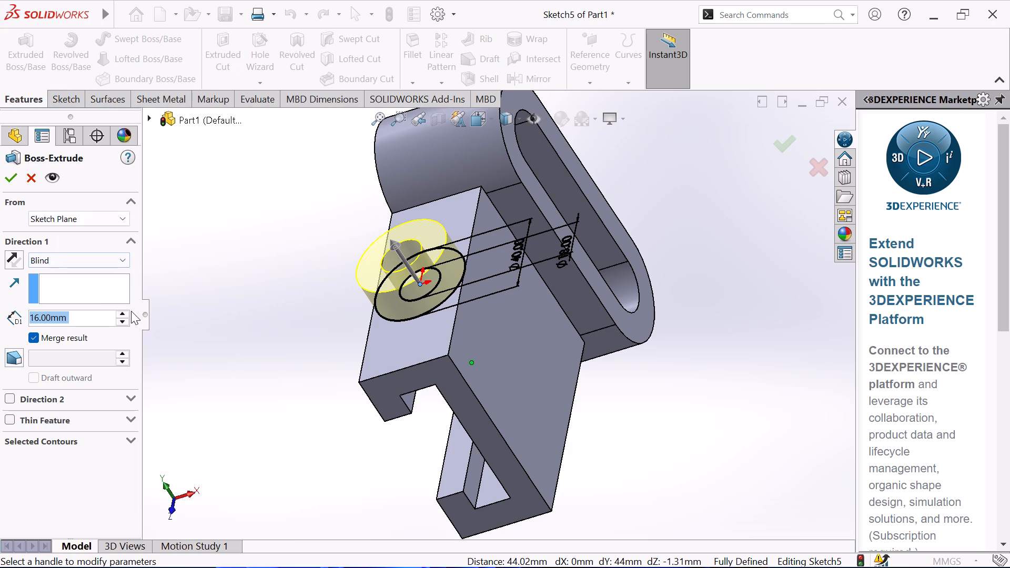
pyautogui.write('40')
pyautogui.press('Return')
pyautogui.press('Return')
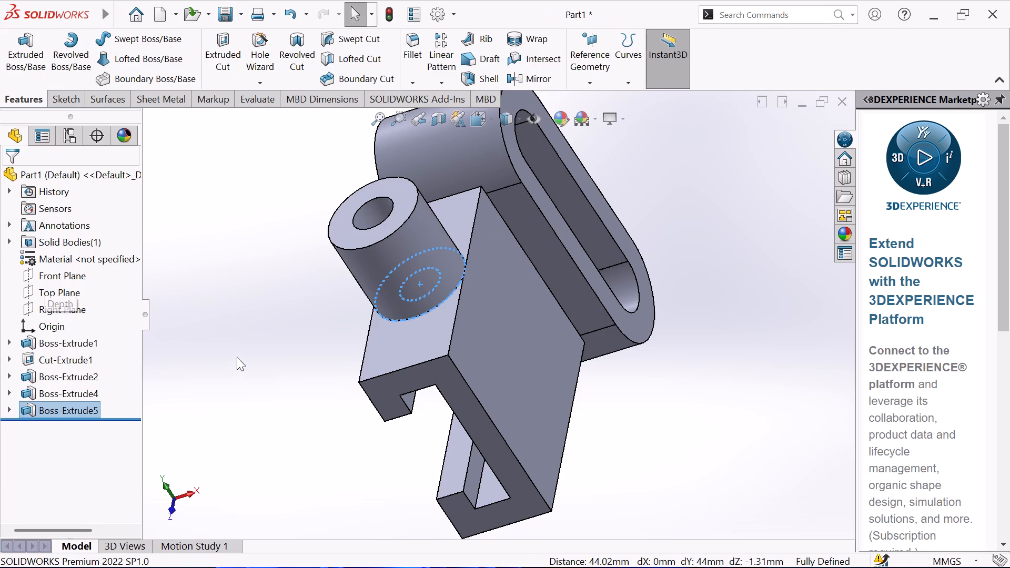
pyautogui.moveTo(317, 321); pyautogui.dragTo(317, 326)
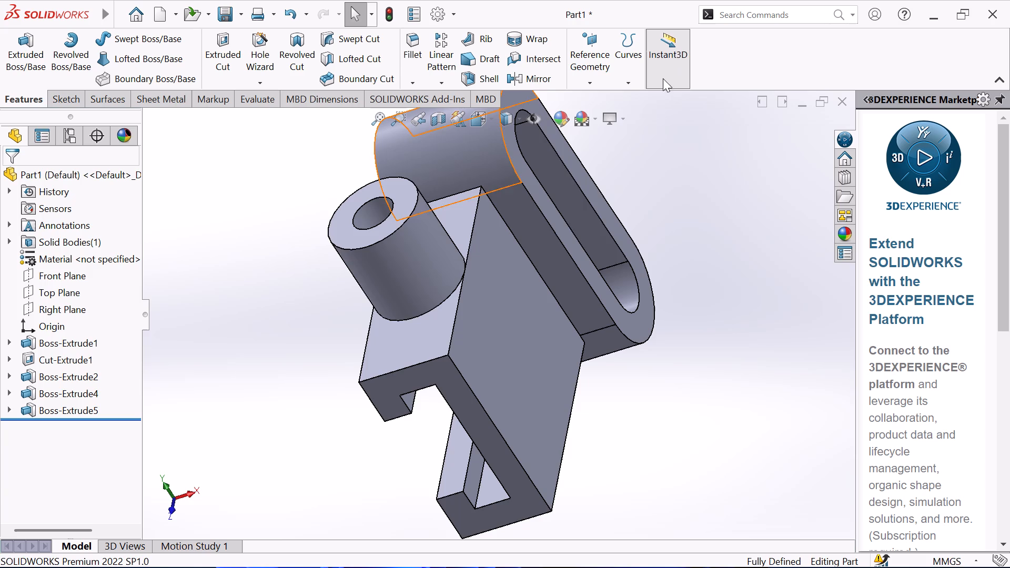
# On the Right Plane, sketch a 50 mm sloped line from the hollow cylinder's upper corner to the block's top corner farthest from the ring.
pyautogui.click(75, 306)
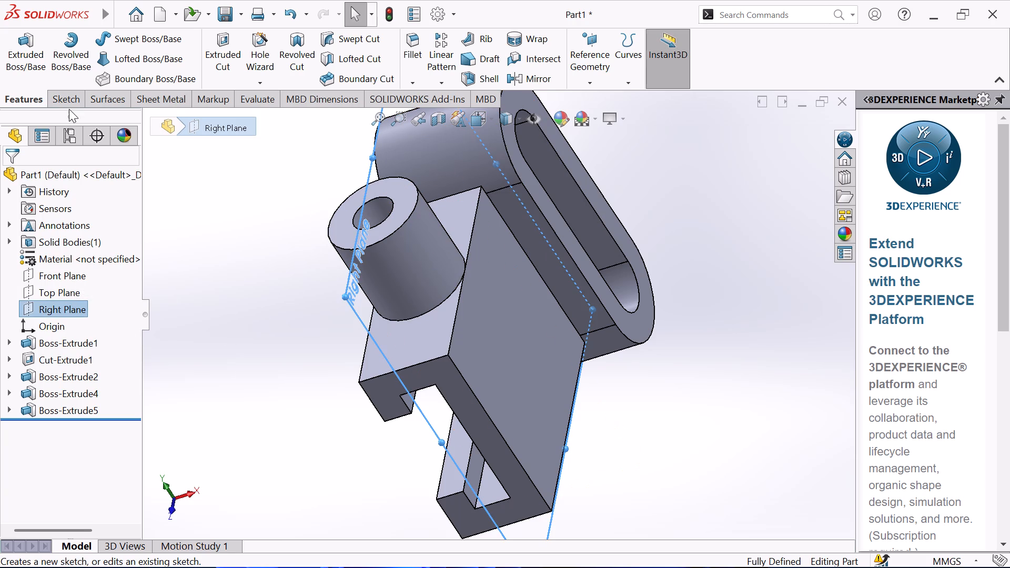
pyautogui.click(69, 97)
pyautogui.click(19, 60)
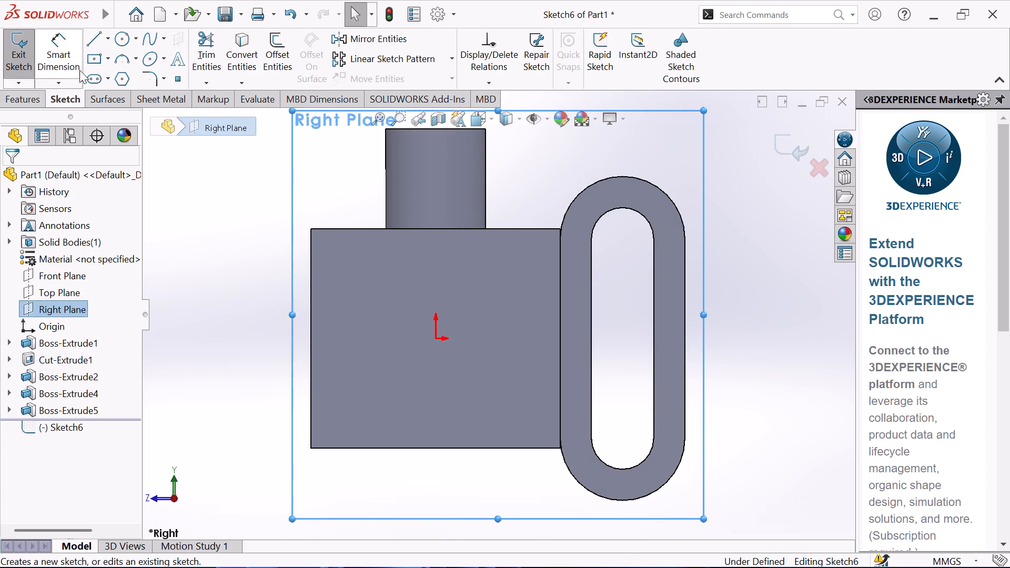
pyautogui.scroll(1, 451, 161)
pyautogui.scroll(-3, 451, 163)
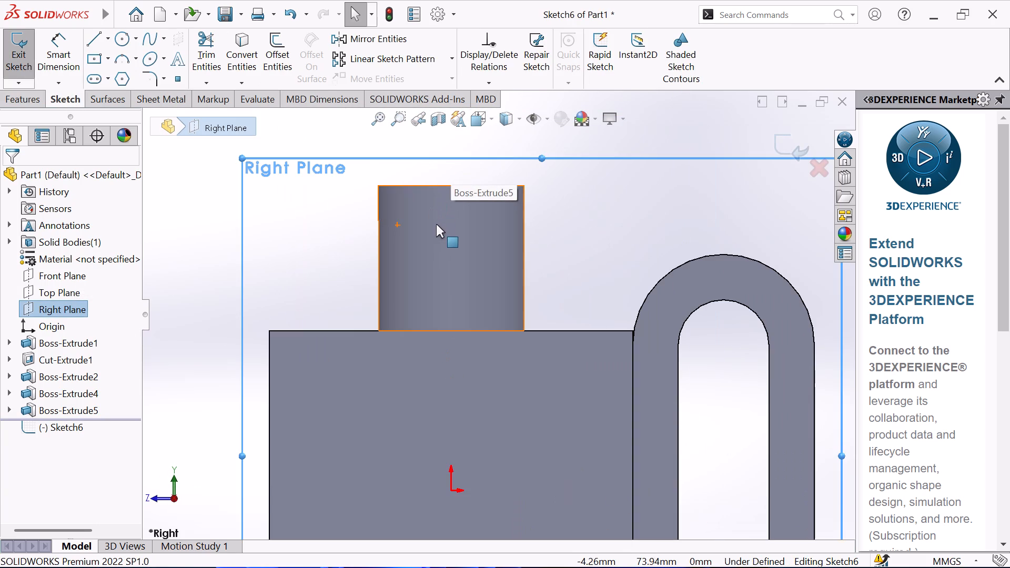
pyautogui.scroll(-1, 310, 211)
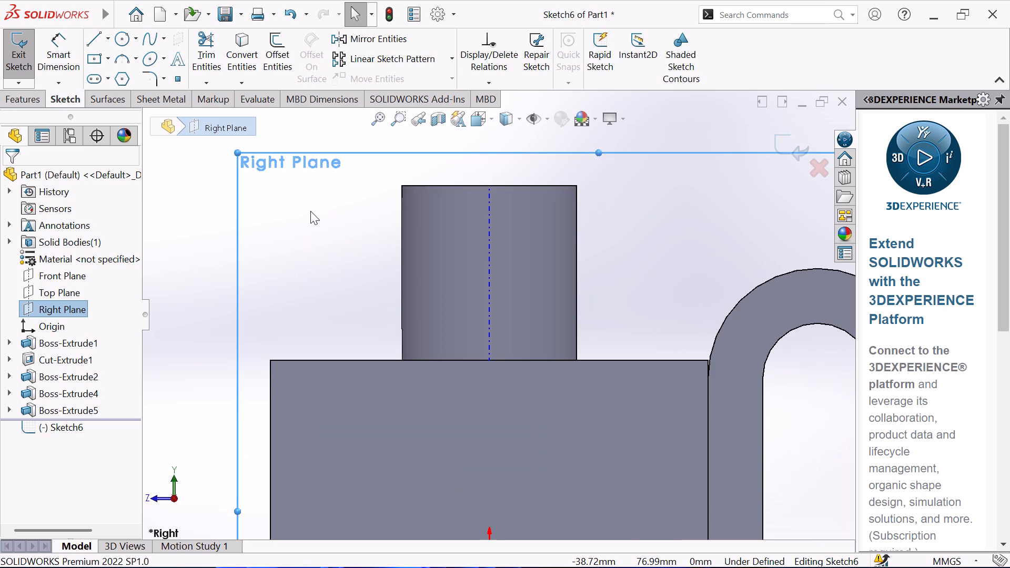
pyautogui.click(96, 38)
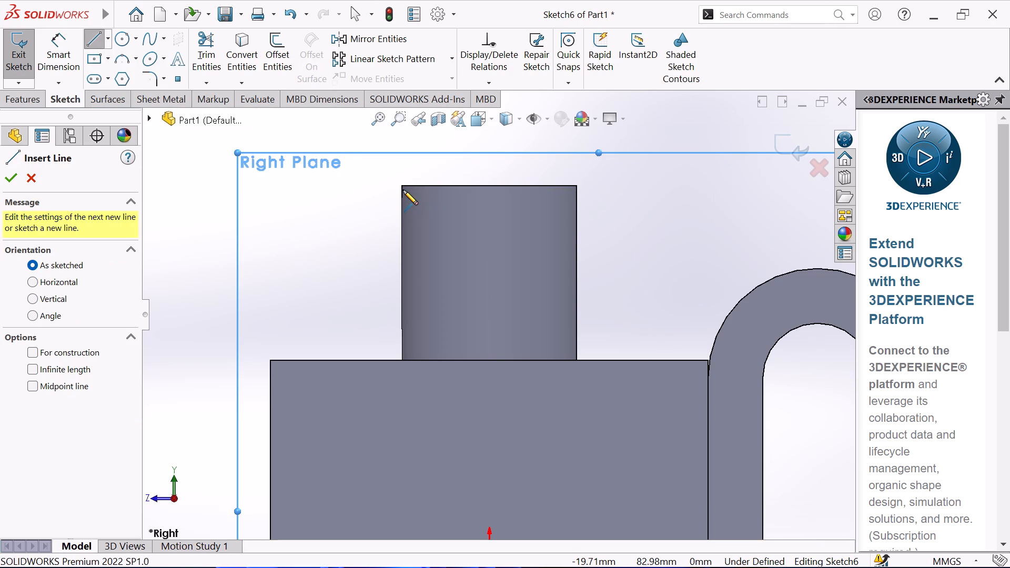
pyautogui.click(402, 185)
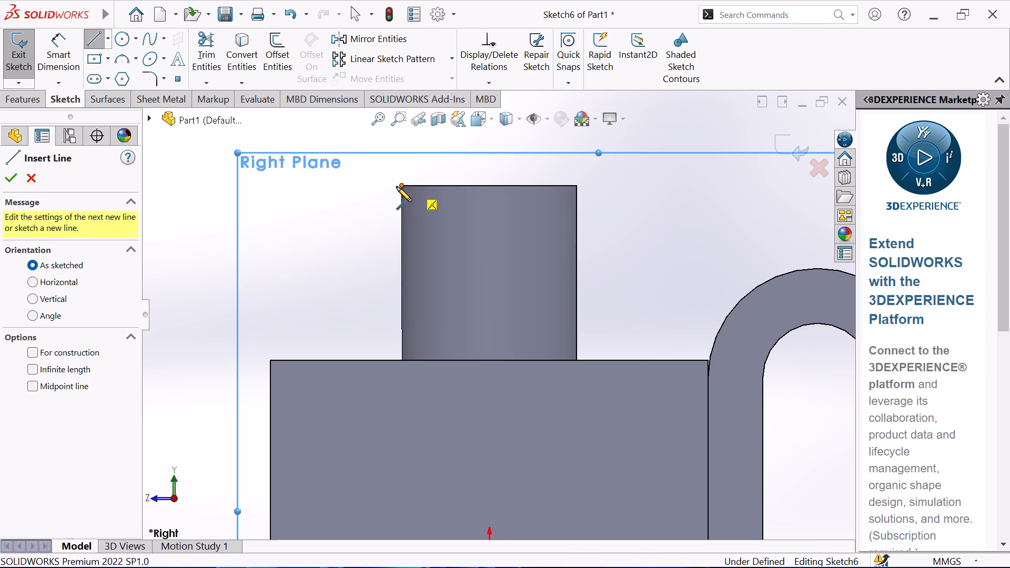
pyautogui.click(270, 359)
pyautogui.rightClick(264, 293)
pyautogui.click(297, 304)
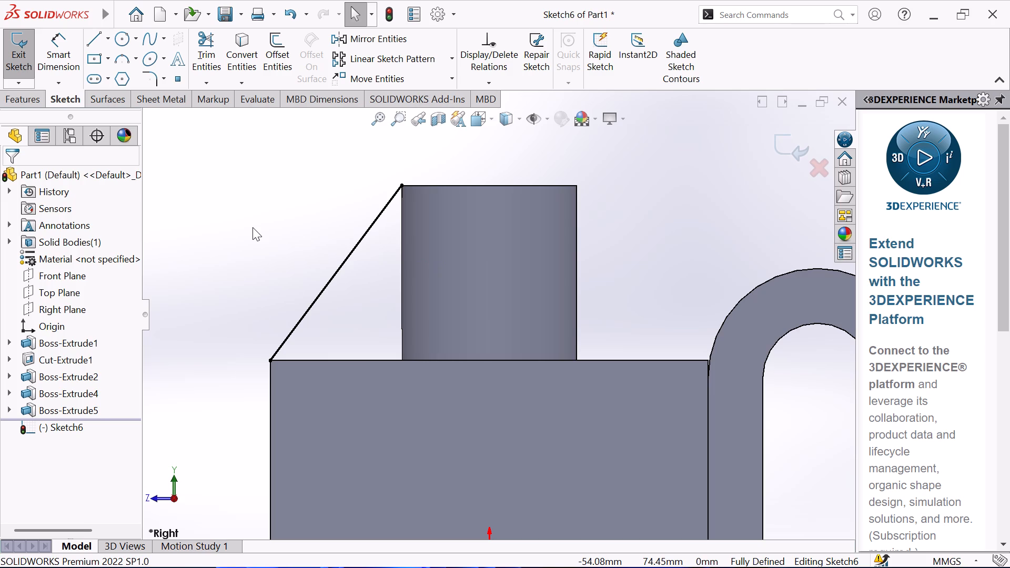
# Exit the Right Plane sketch containing the sloped line.
pyautogui.moveTo(252, 227); pyautogui.dragTo(262, 241, button='middle')
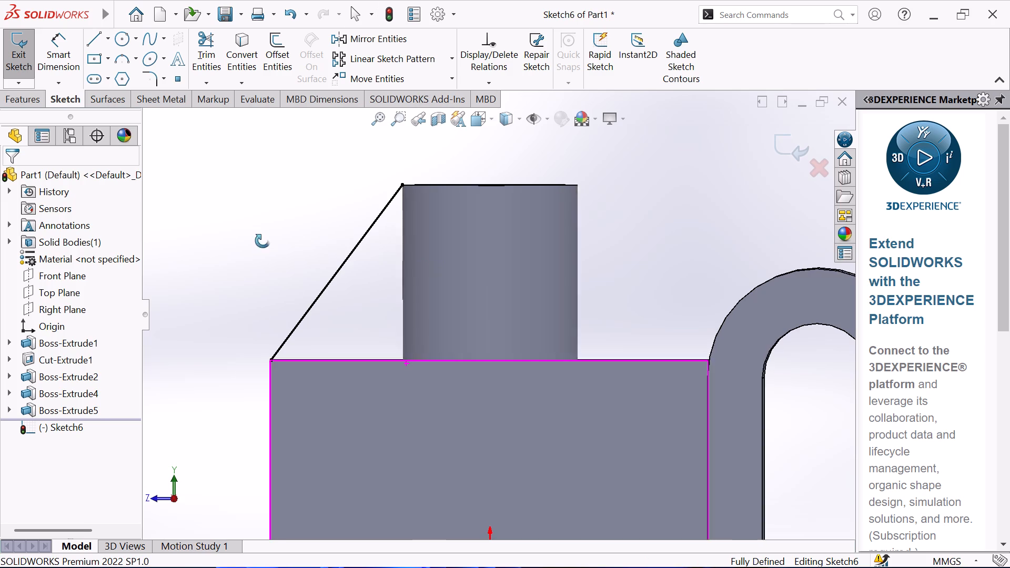
pyautogui.moveTo(262, 241); pyautogui.dragTo(314, 269, button='middle')
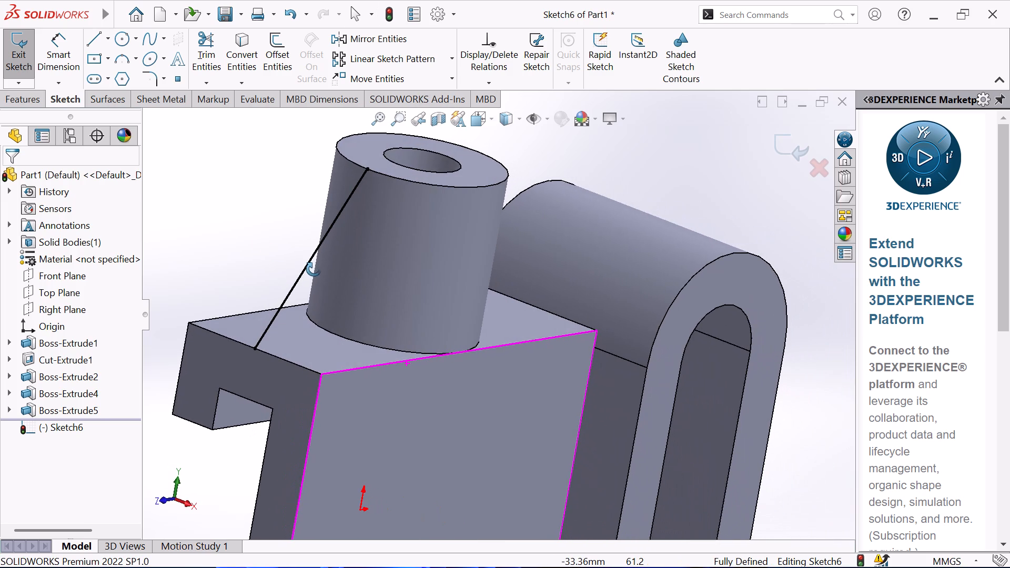
pyautogui.moveTo(314, 269); pyautogui.dragTo(348, 289, button='middle')
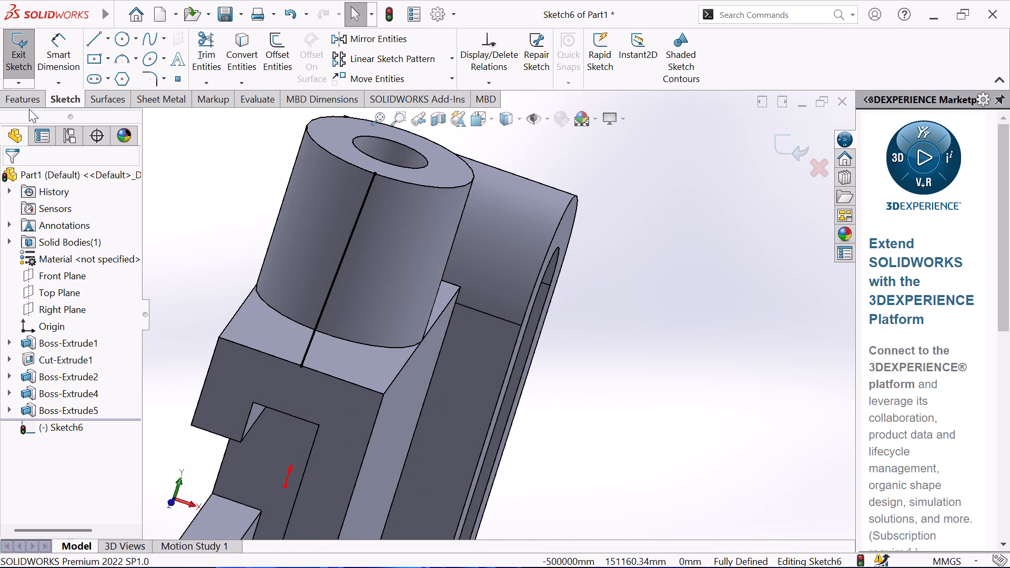
pyautogui.click(20, 54)
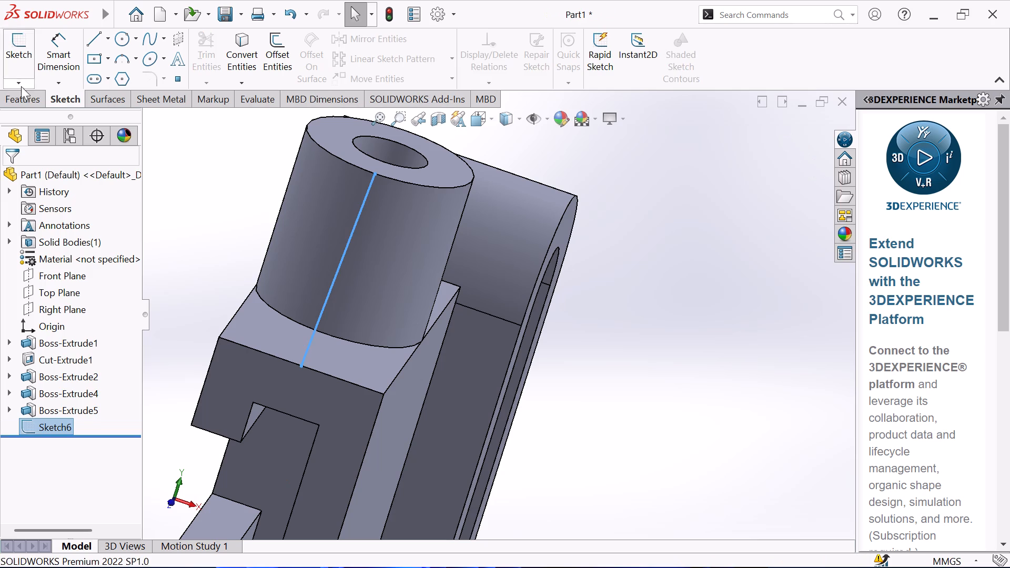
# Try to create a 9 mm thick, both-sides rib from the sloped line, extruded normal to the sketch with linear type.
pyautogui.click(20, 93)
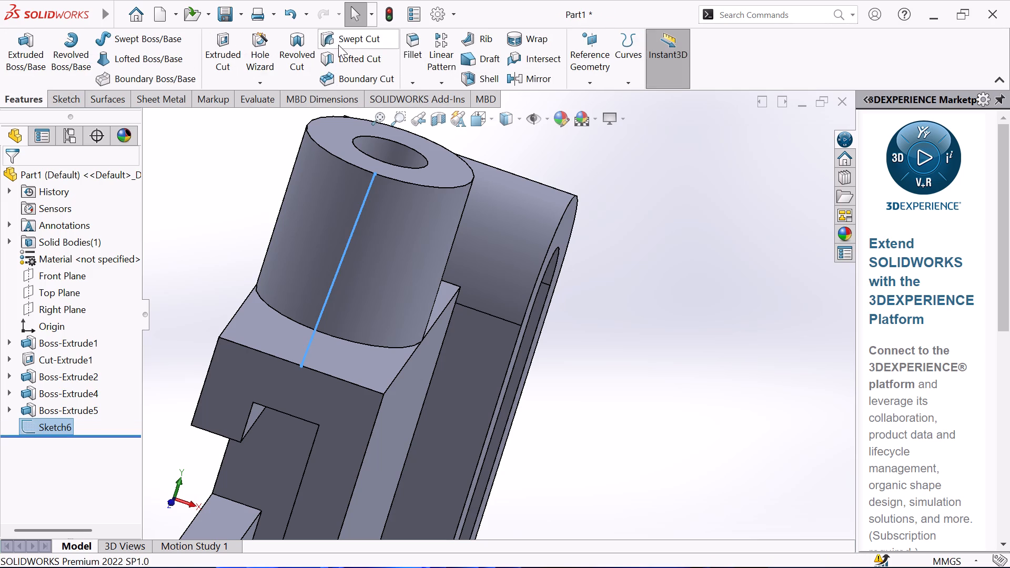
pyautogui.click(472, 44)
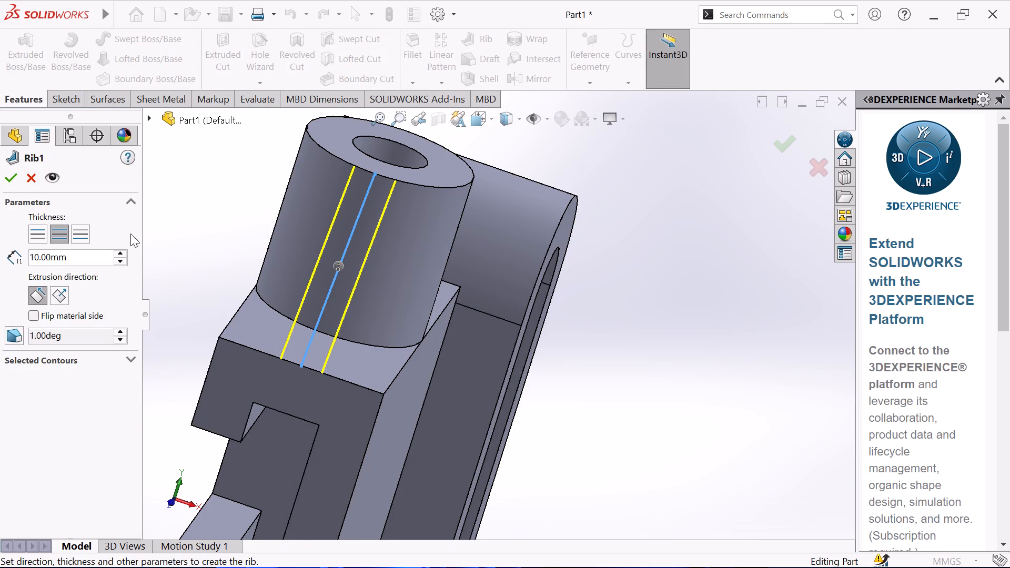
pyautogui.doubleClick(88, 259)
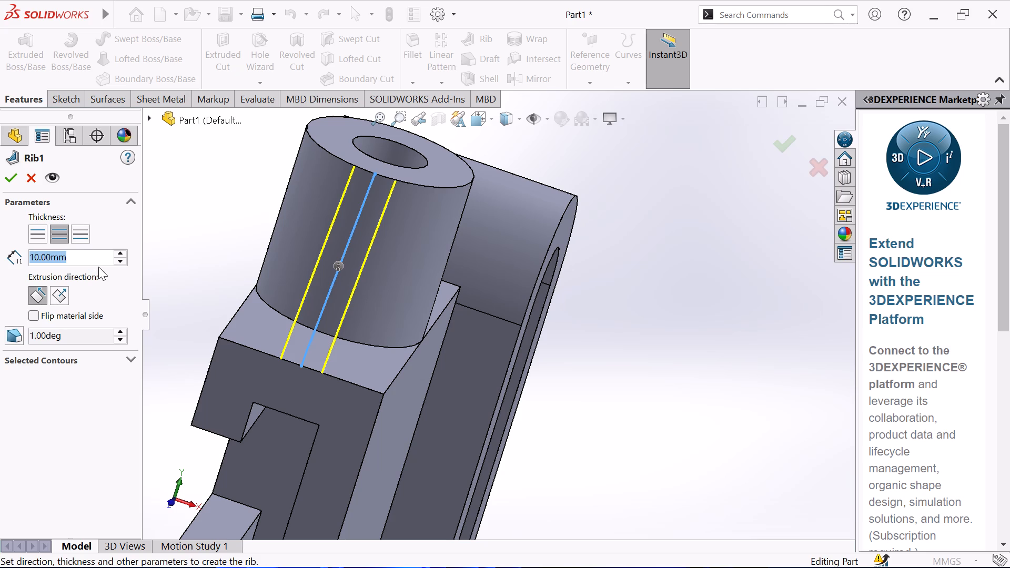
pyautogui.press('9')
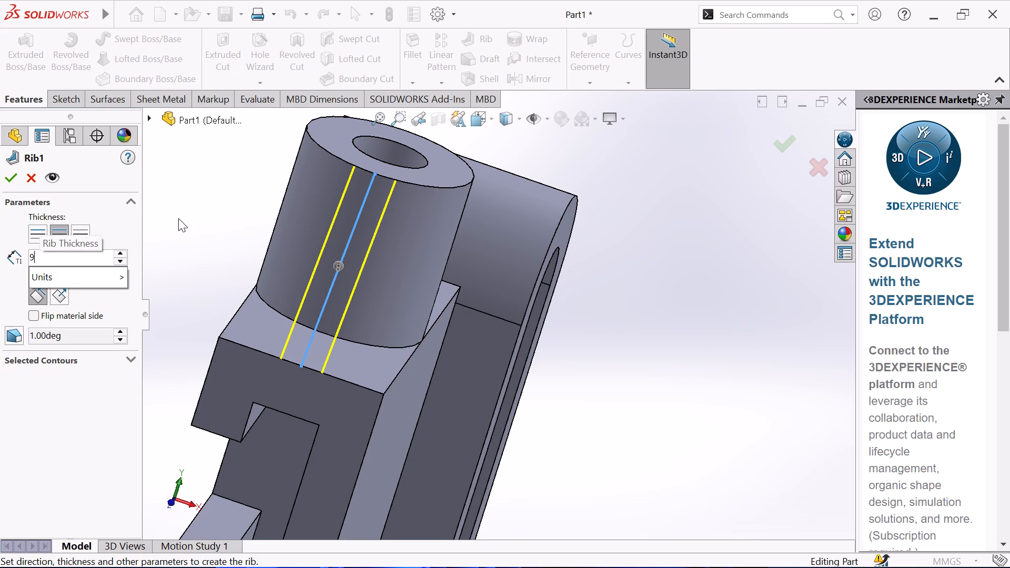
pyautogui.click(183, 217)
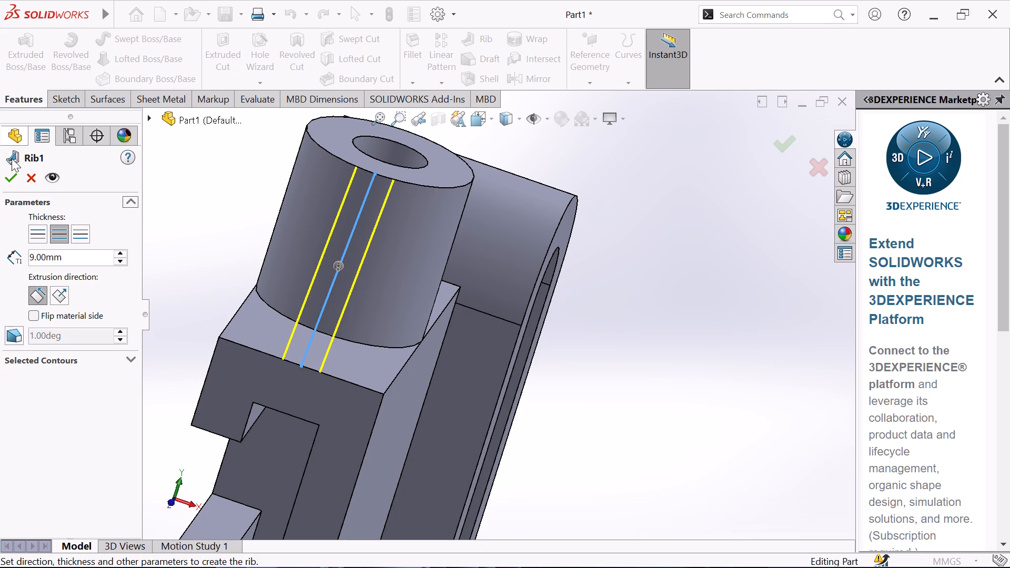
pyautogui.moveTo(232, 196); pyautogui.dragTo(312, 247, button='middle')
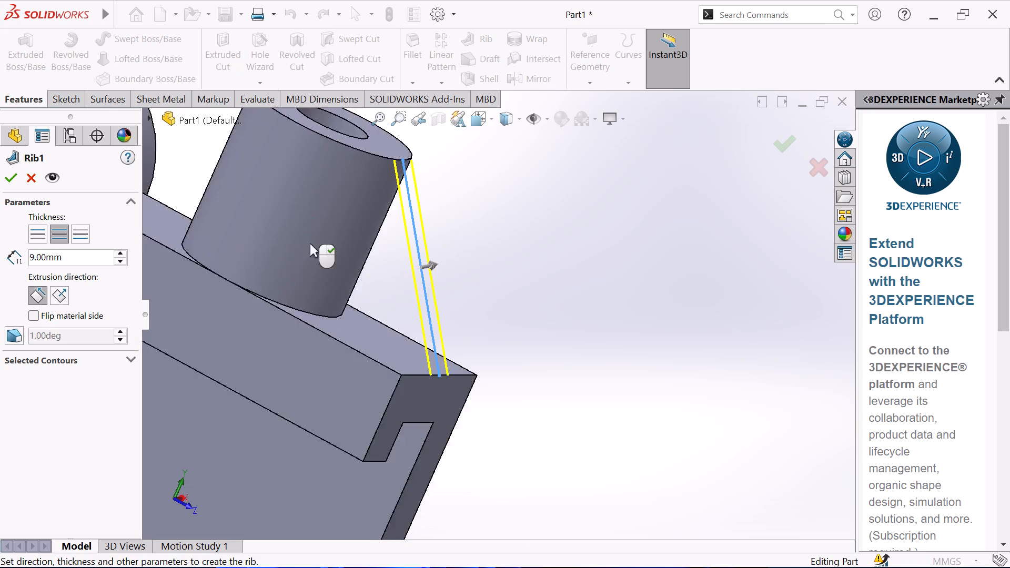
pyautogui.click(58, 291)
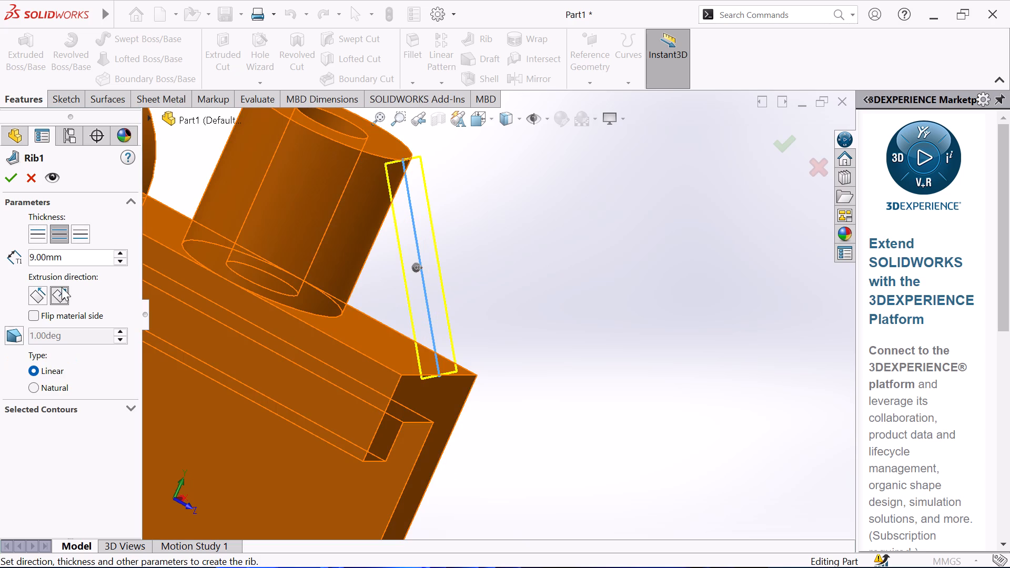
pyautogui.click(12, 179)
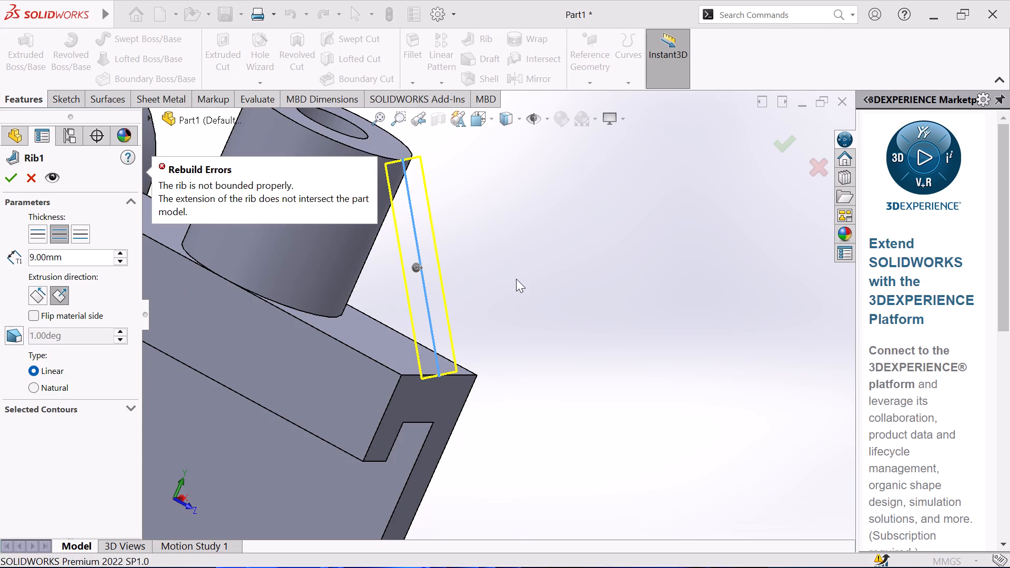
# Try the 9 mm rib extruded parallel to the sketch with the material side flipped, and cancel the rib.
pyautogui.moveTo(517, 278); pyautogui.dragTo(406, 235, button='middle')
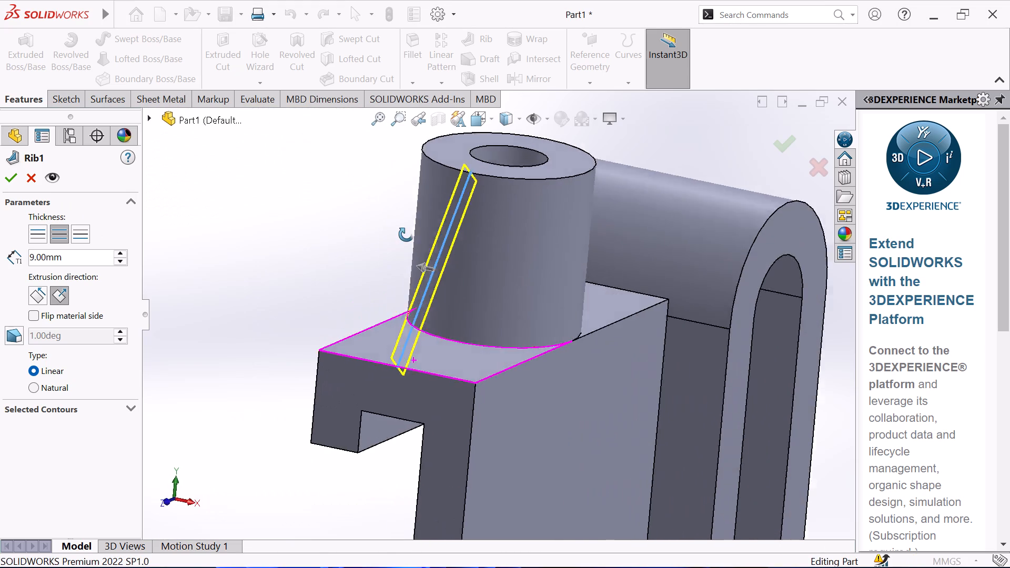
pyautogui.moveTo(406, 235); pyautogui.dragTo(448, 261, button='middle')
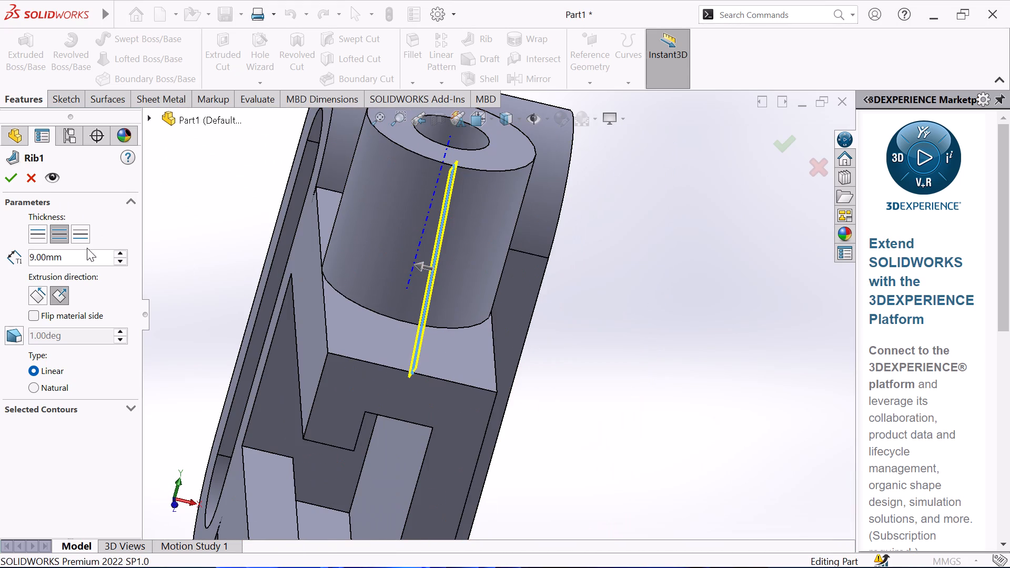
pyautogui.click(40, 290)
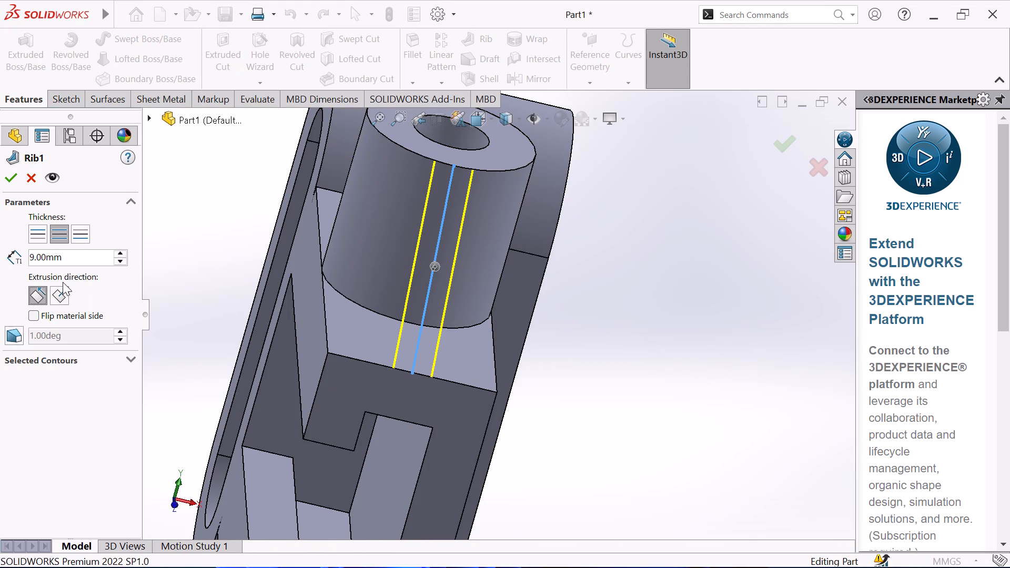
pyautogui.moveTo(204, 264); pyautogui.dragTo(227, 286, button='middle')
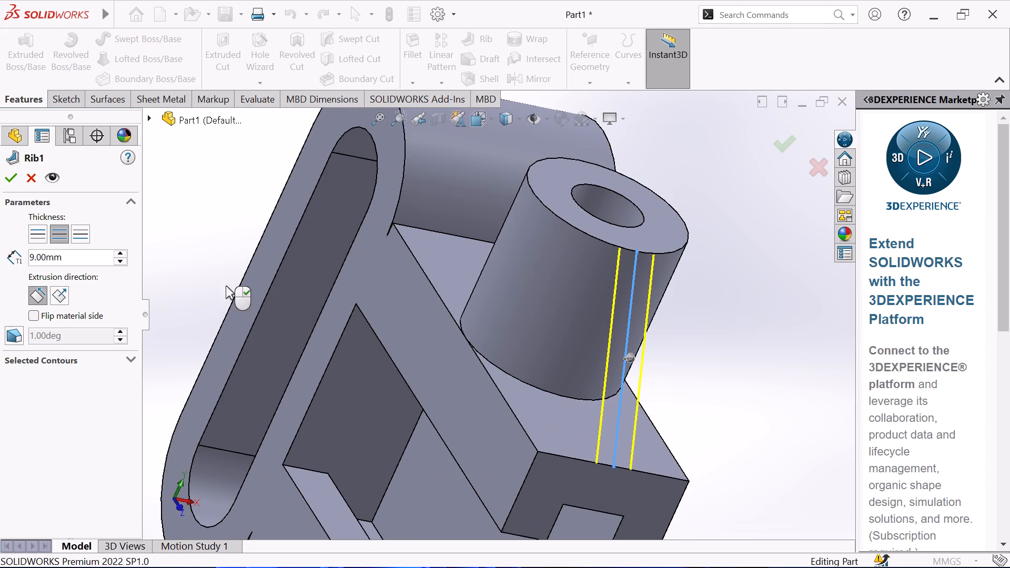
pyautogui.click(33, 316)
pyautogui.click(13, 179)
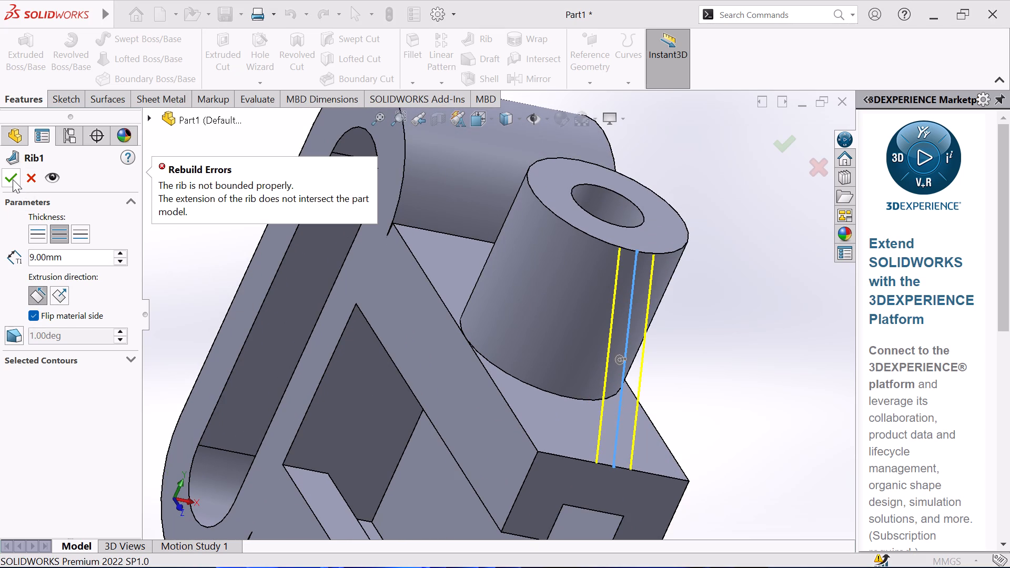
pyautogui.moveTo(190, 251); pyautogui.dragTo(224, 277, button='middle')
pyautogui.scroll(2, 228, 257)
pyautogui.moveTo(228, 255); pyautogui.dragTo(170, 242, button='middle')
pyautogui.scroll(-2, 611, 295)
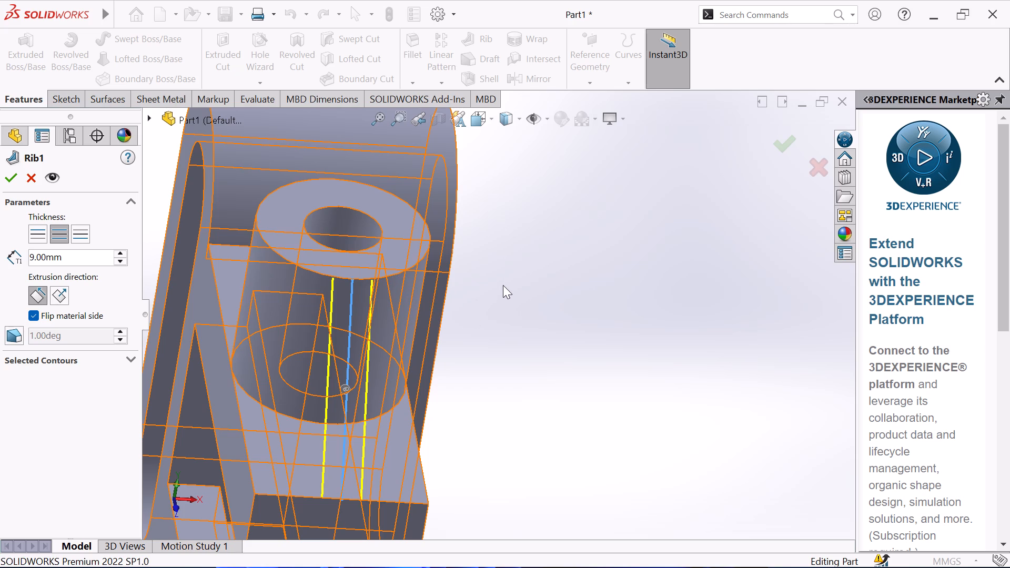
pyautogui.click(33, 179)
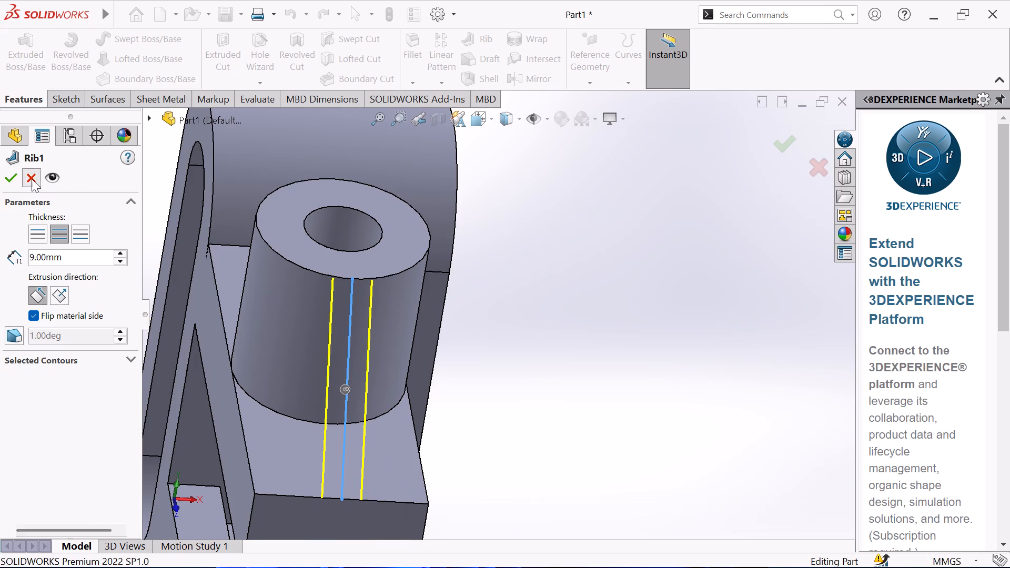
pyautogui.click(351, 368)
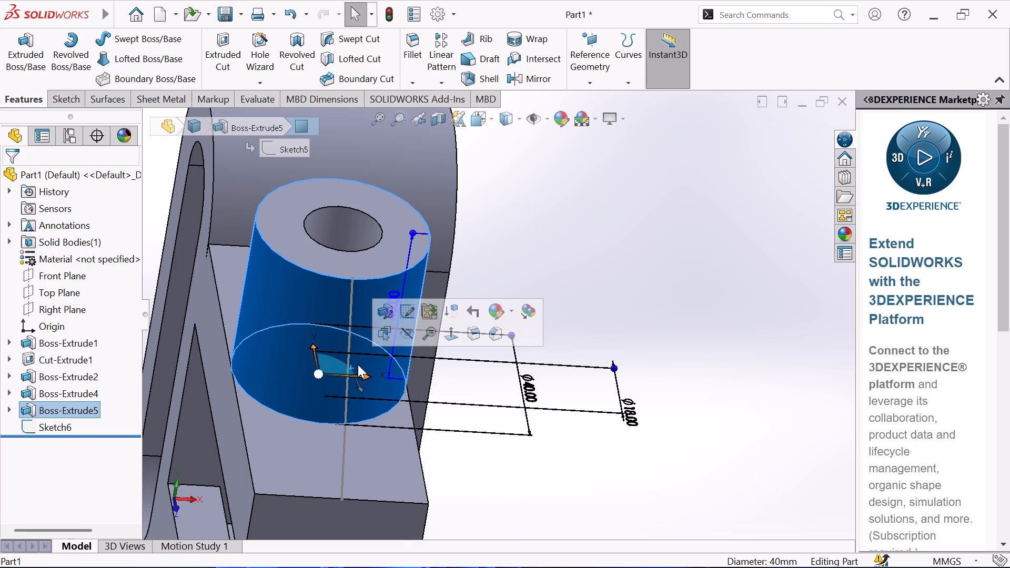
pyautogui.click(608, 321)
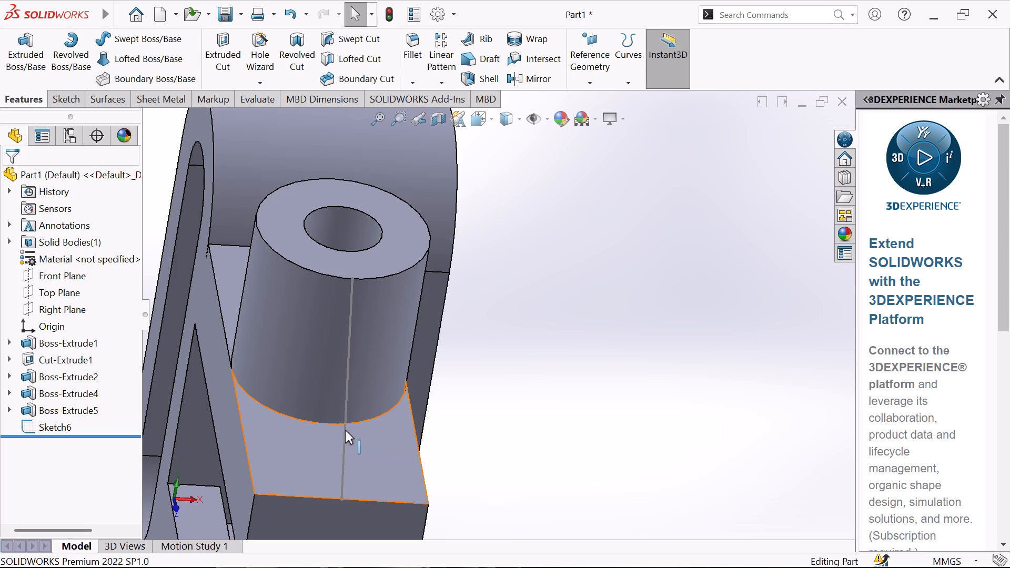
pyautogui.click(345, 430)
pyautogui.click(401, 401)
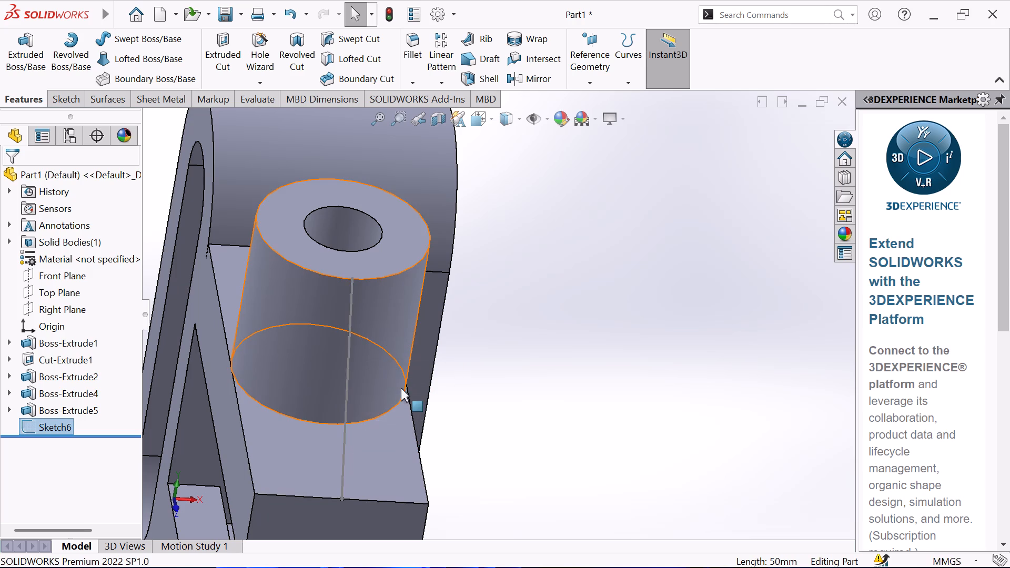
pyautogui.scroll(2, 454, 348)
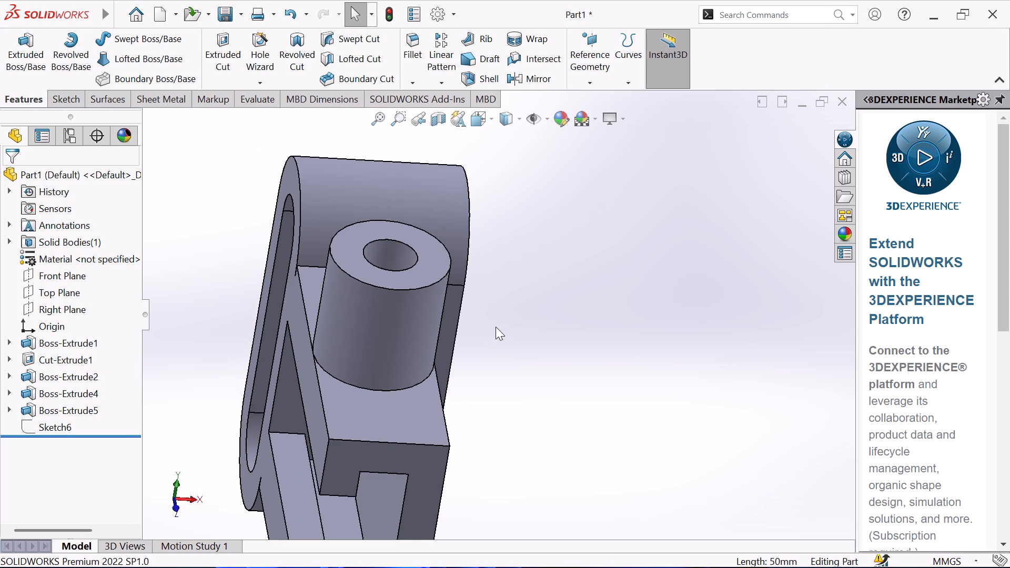
# Start a sketch on the block's top face and convert the cylinder's outer base arc facing away from the ring into sketch geometry.
pyautogui.click(381, 404)
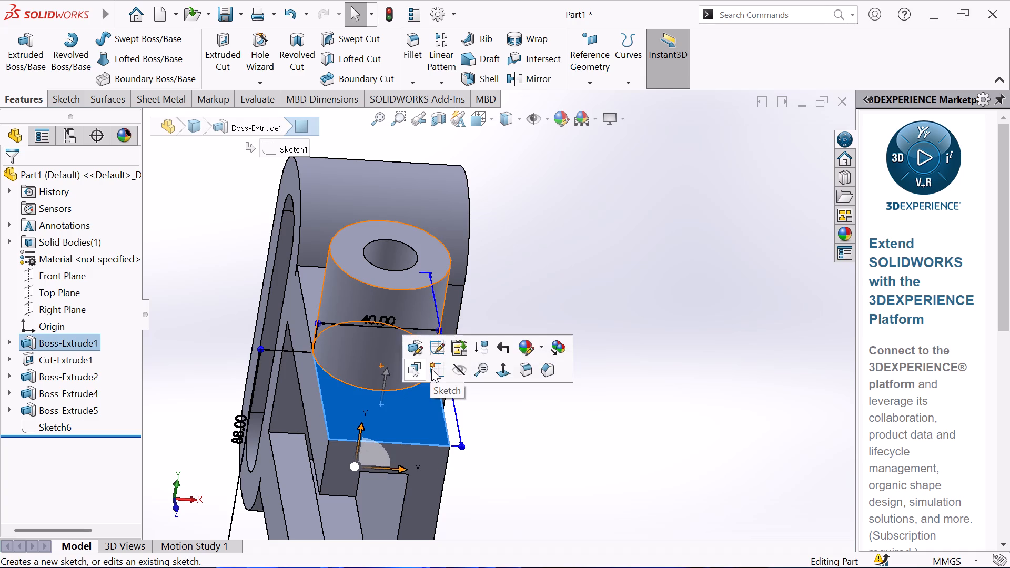
pyautogui.click(438, 369)
pyautogui.click(581, 376)
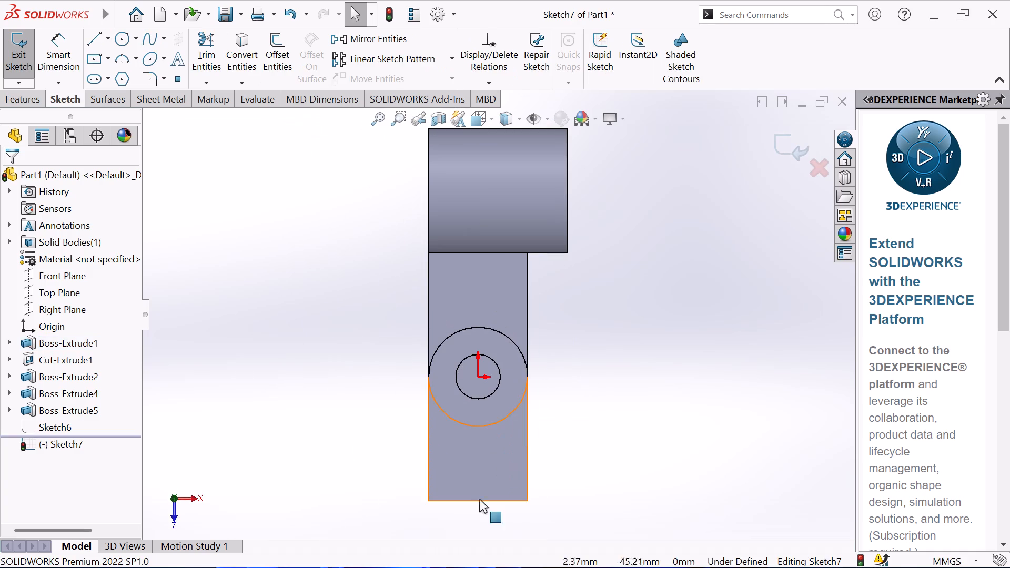
pyautogui.scroll(-2, 484, 475)
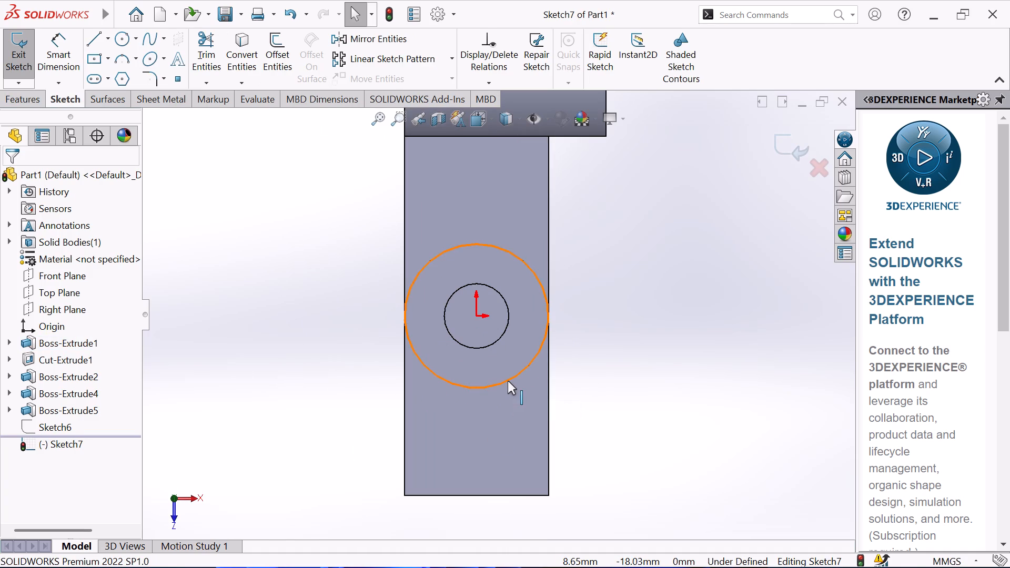
pyautogui.click(509, 382)
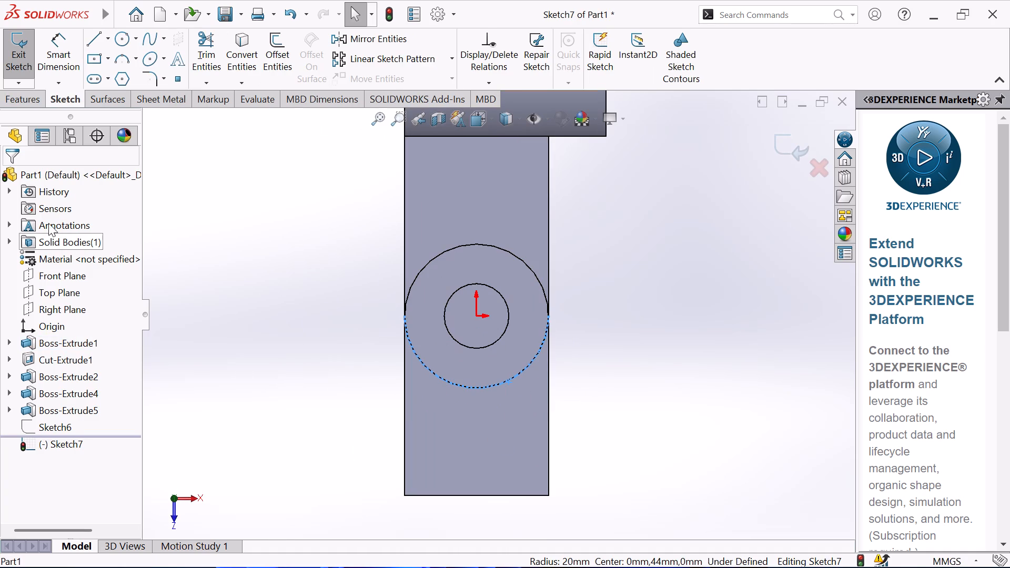
pyautogui.click(245, 69)
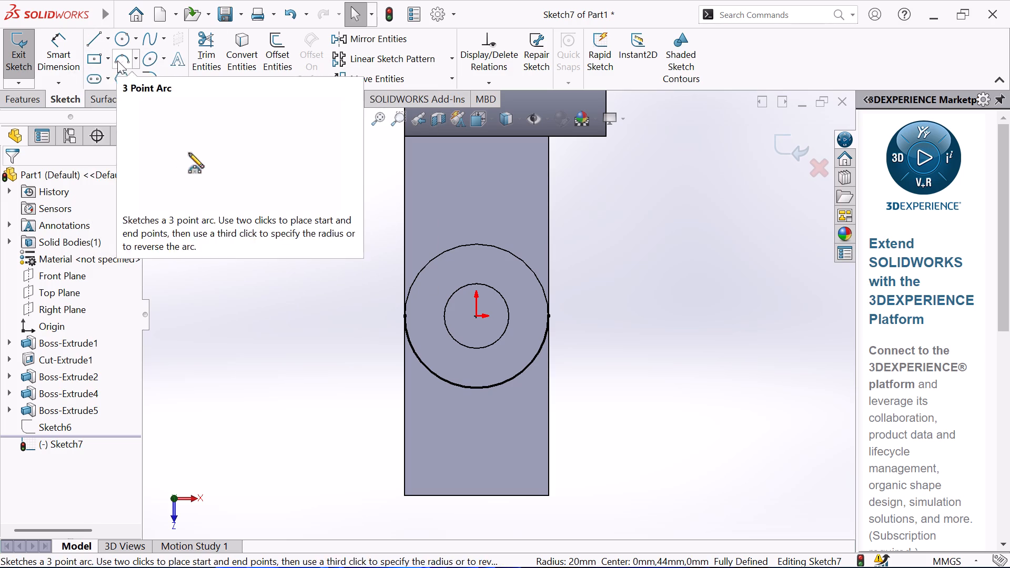
# Sketch a corner rectangle about 18 by 32 mm from the converted arc to the block's end edge farthest from the ring.
pyautogui.moveTo(109, 58); pyautogui.dragTo(109, 63)
pyautogui.click(97, 81)
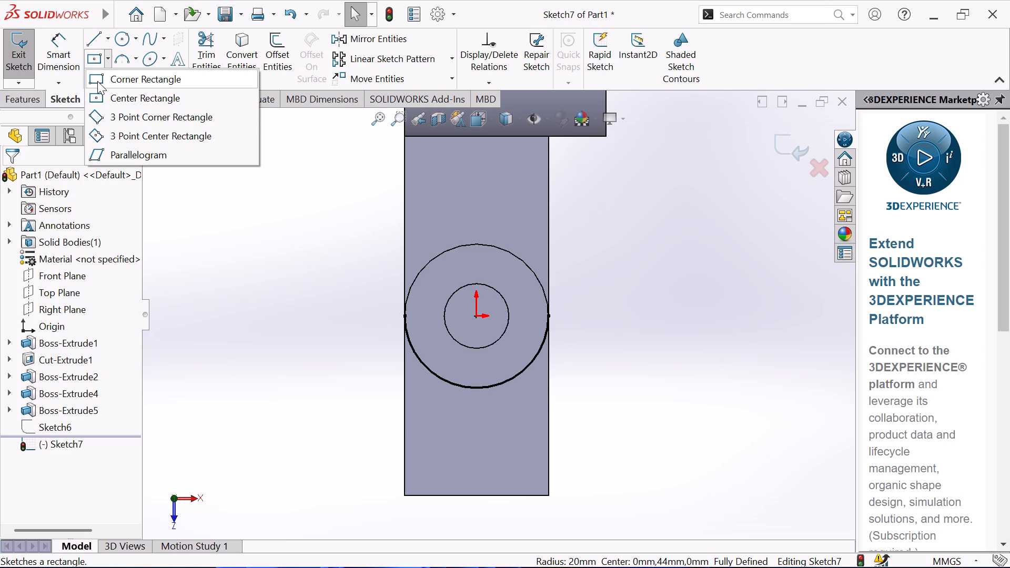
pyautogui.click(446, 382)
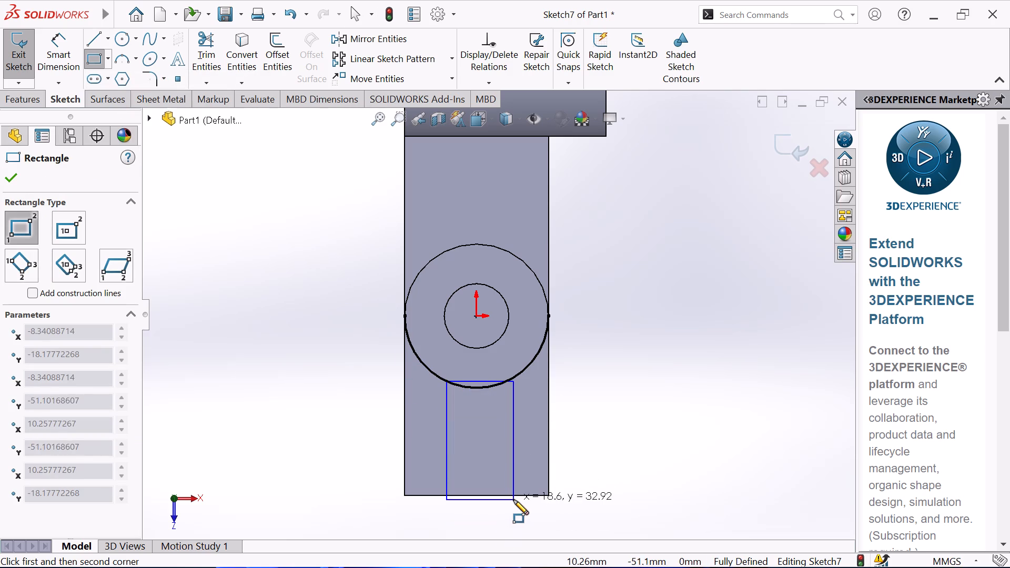
pyautogui.click(511, 493)
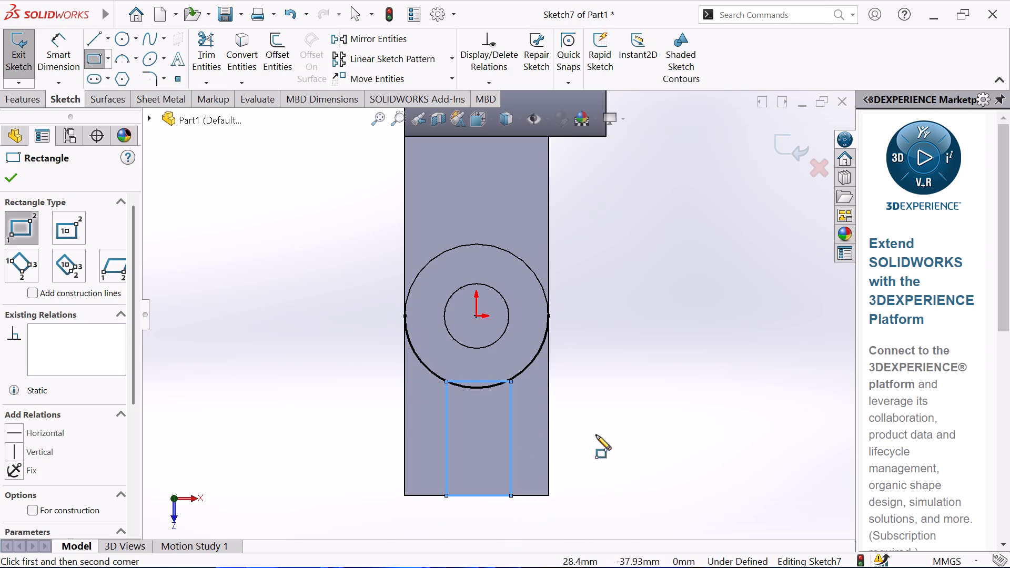
pyautogui.rightClick(611, 407)
pyautogui.click(633, 420)
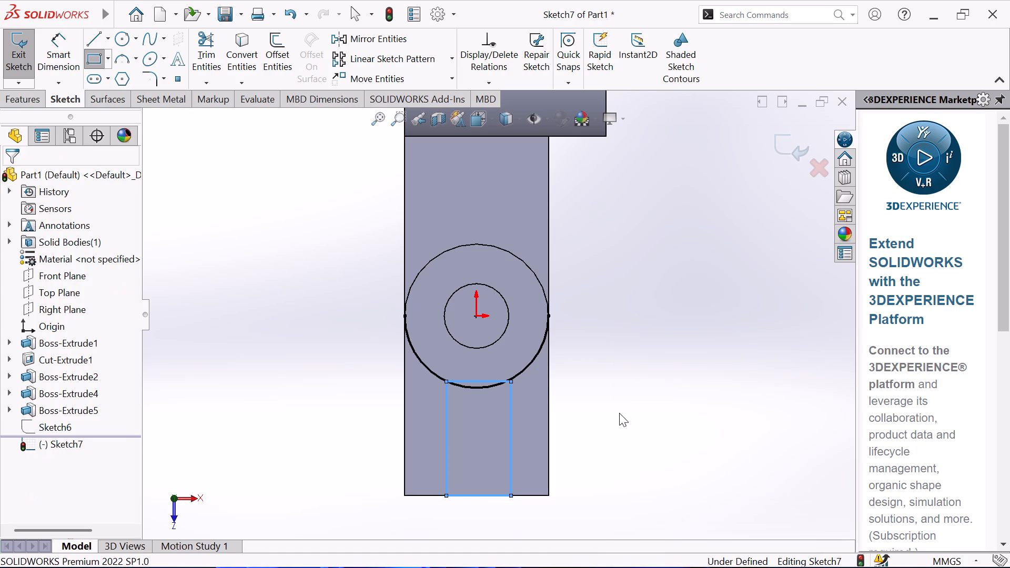
# Draw a vertical centerline about 86 mm long through the origin, extending past the block's end edge.
pyautogui.click(110, 39)
pyautogui.click(100, 77)
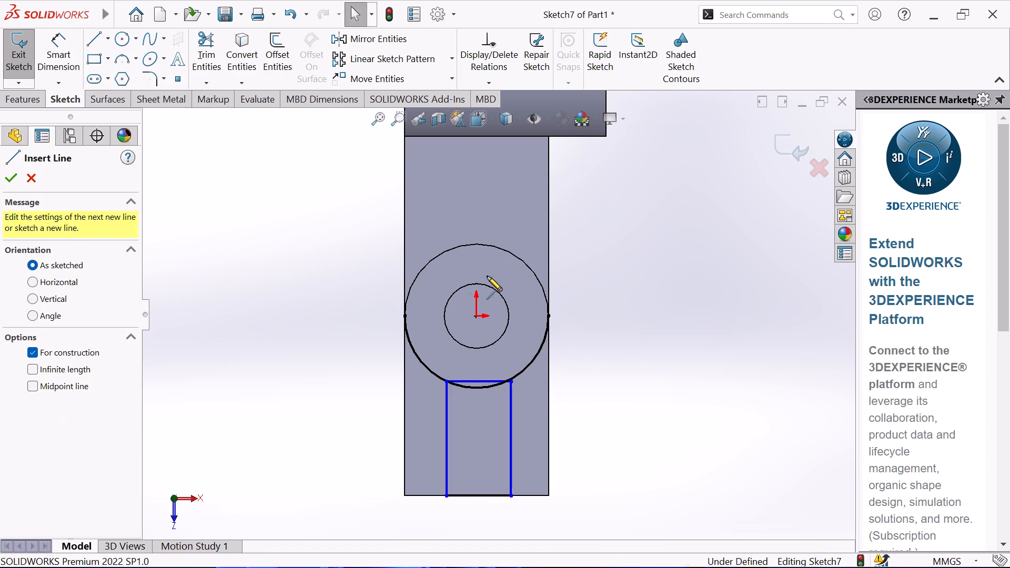
pyautogui.moveTo(473, 199); pyautogui.dragTo(480, 210)
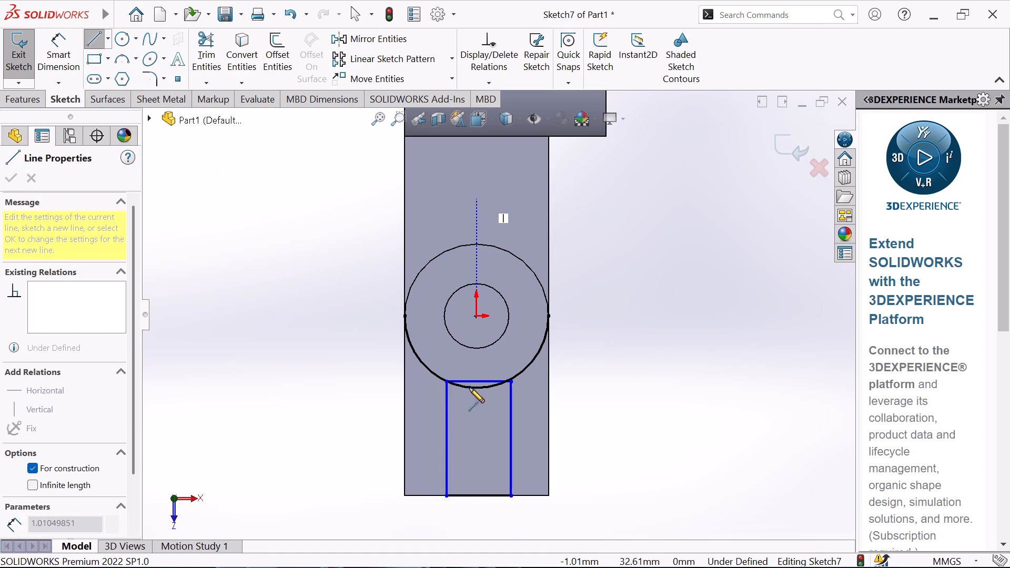
pyautogui.click(478, 509)
pyautogui.rightClick(606, 364)
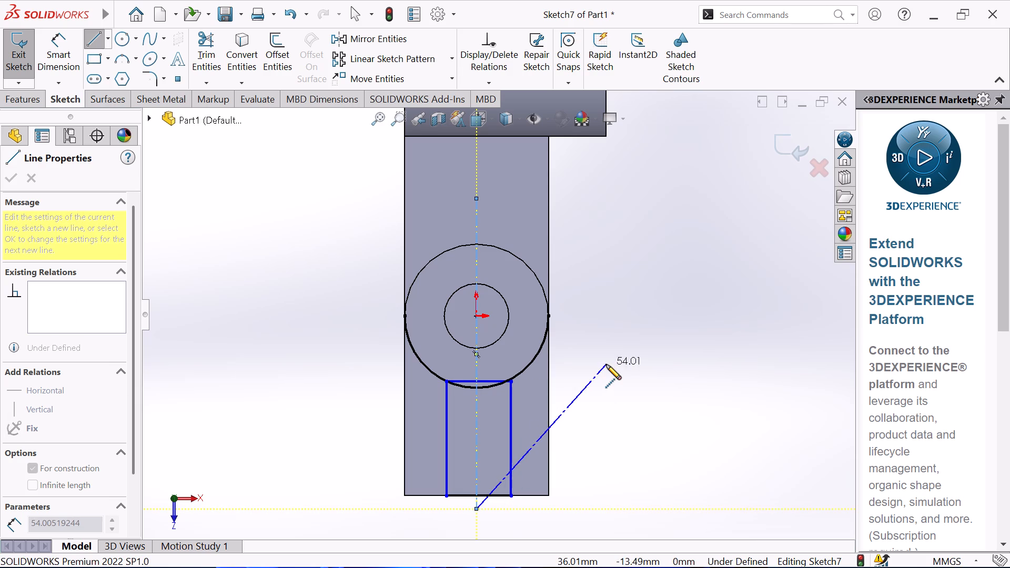
pyautogui.click(635, 382)
# Add a symmetric relation between the rectangle's two corners on the block's end edge about the centerline.
pyautogui.scroll(1, 481, 405)
pyautogui.scroll(-2, 492, 424)
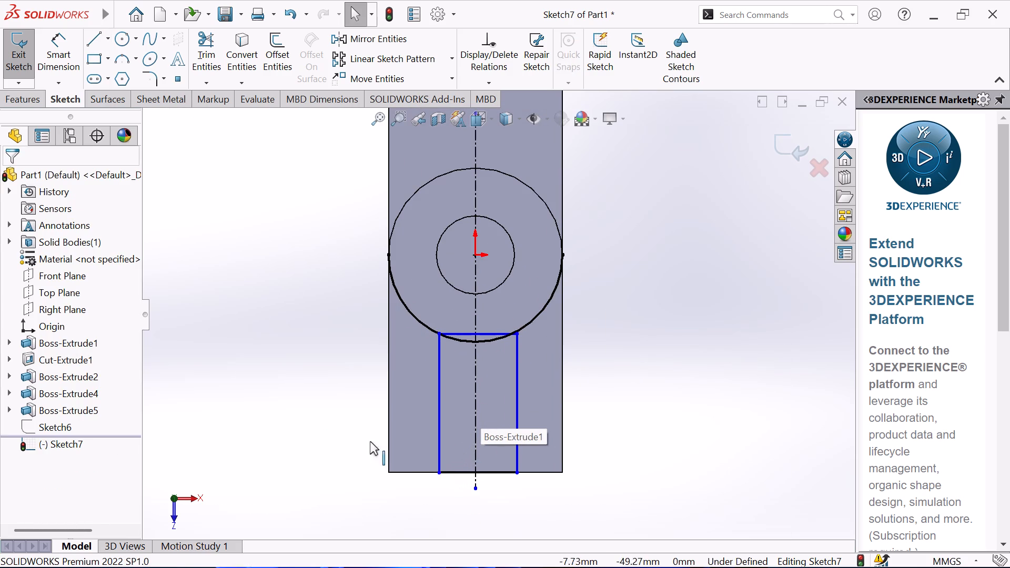
pyautogui.click(498, 85)
pyautogui.click(493, 87)
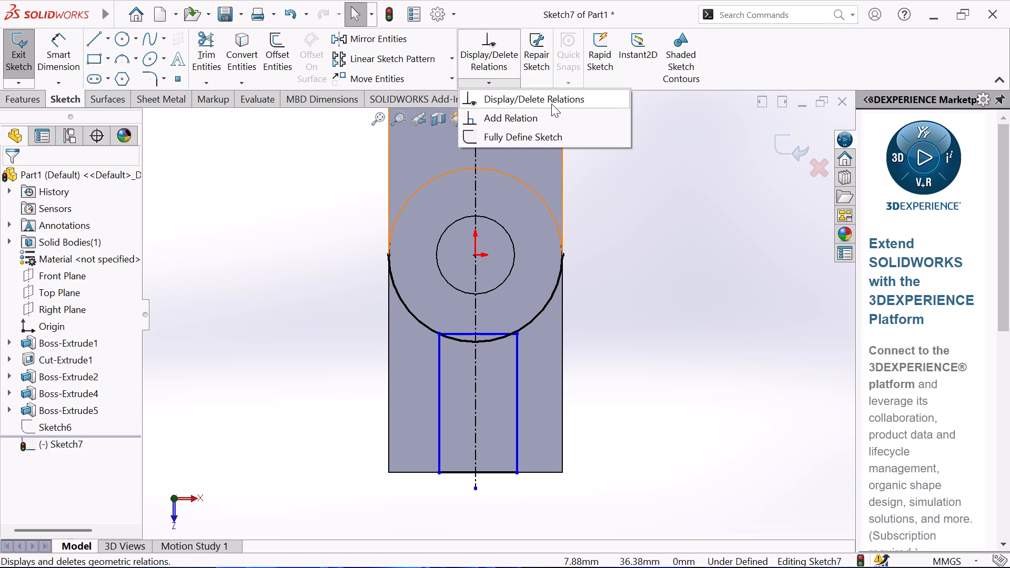
pyautogui.click(547, 118)
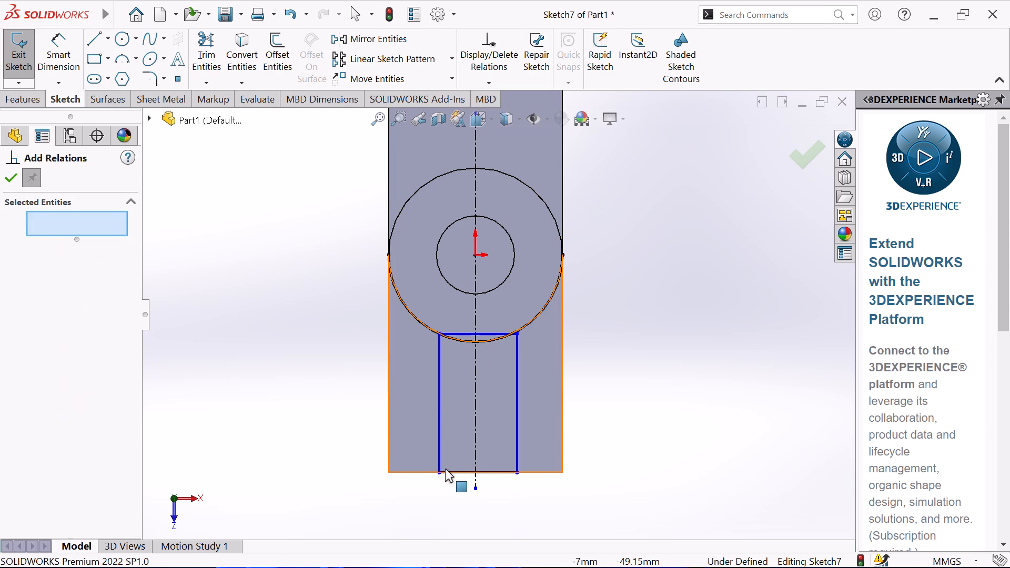
pyautogui.click(438, 473)
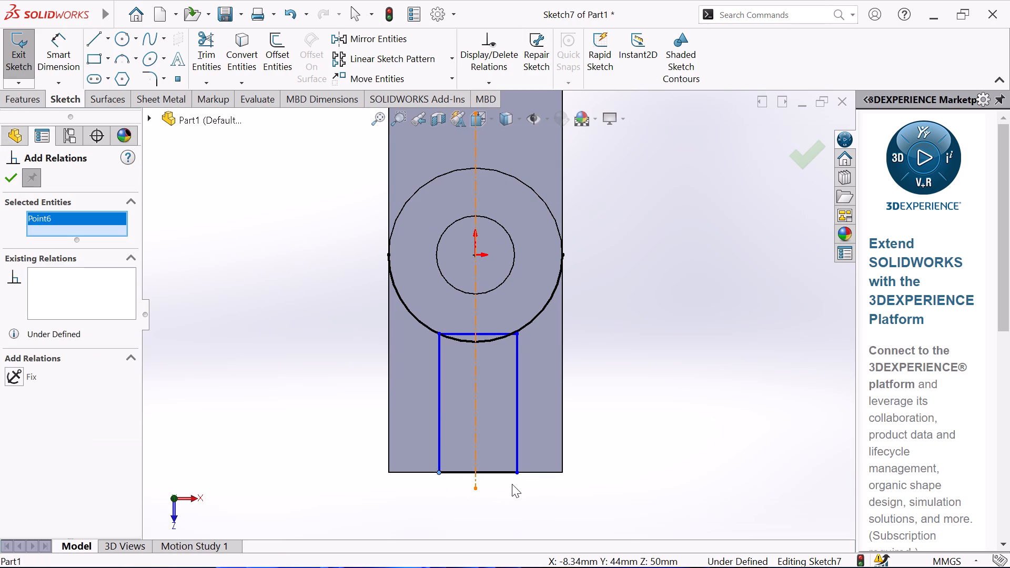
pyautogui.click(517, 472)
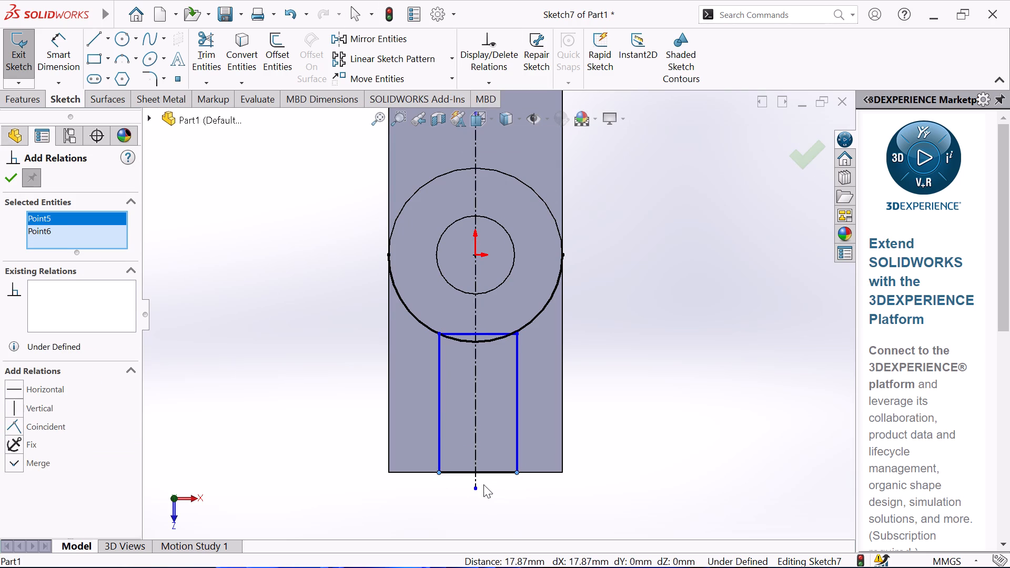
pyautogui.click(475, 478)
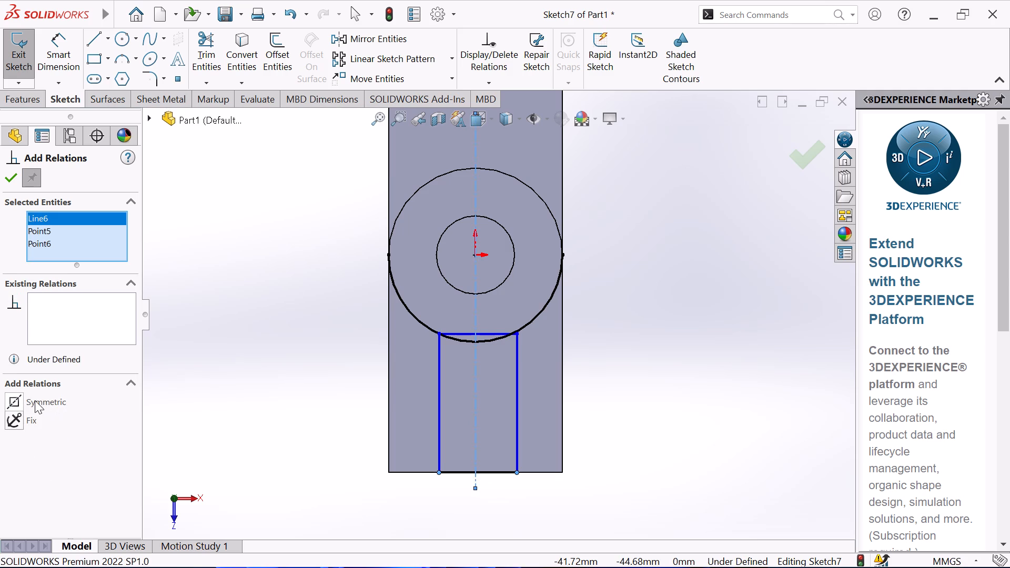
pyautogui.click(14, 398)
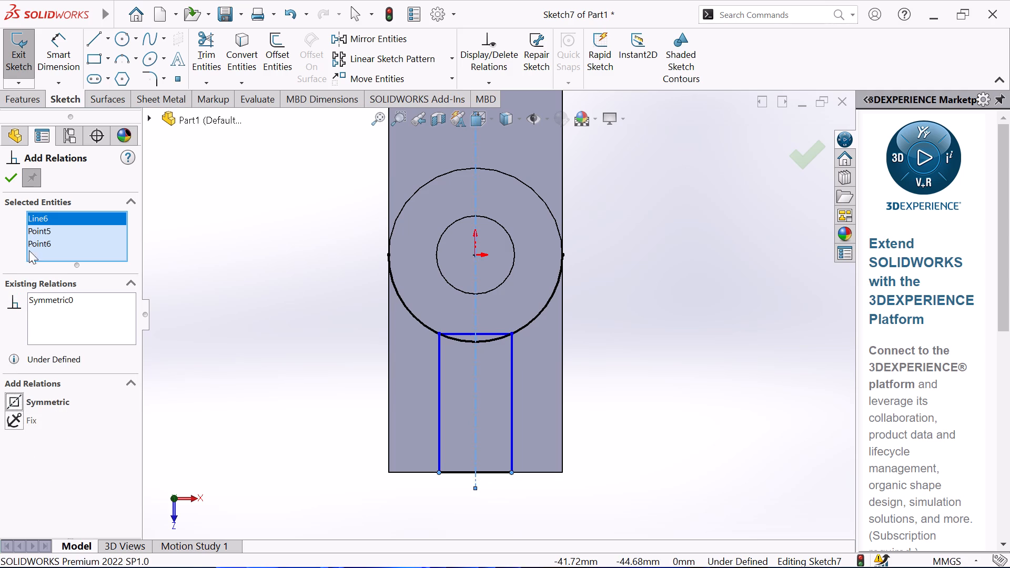
pyautogui.click(17, 182)
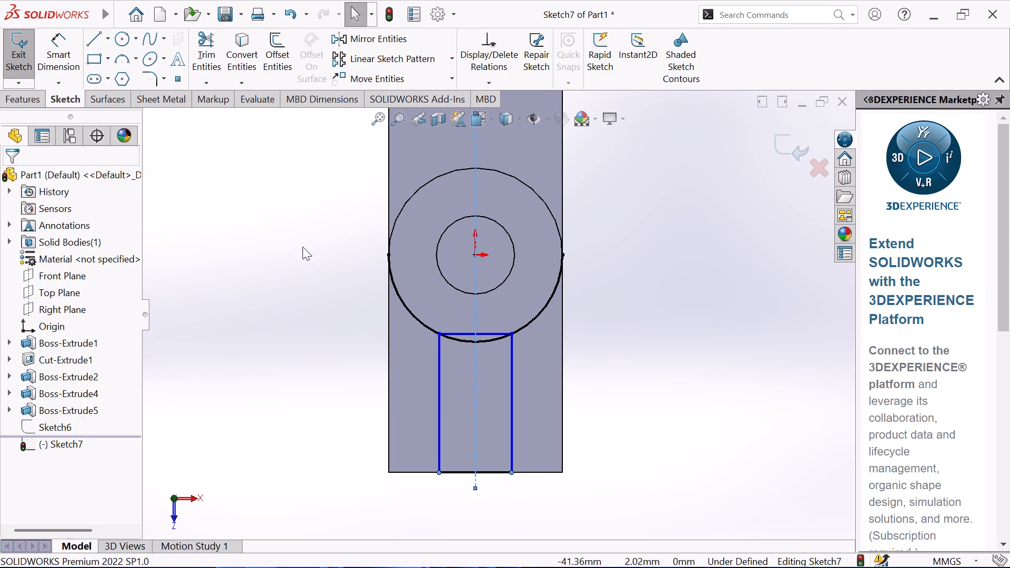
# Dimension the rectangle's edge on the block's end to a width of 9 mm.
pyautogui.click(57, 60)
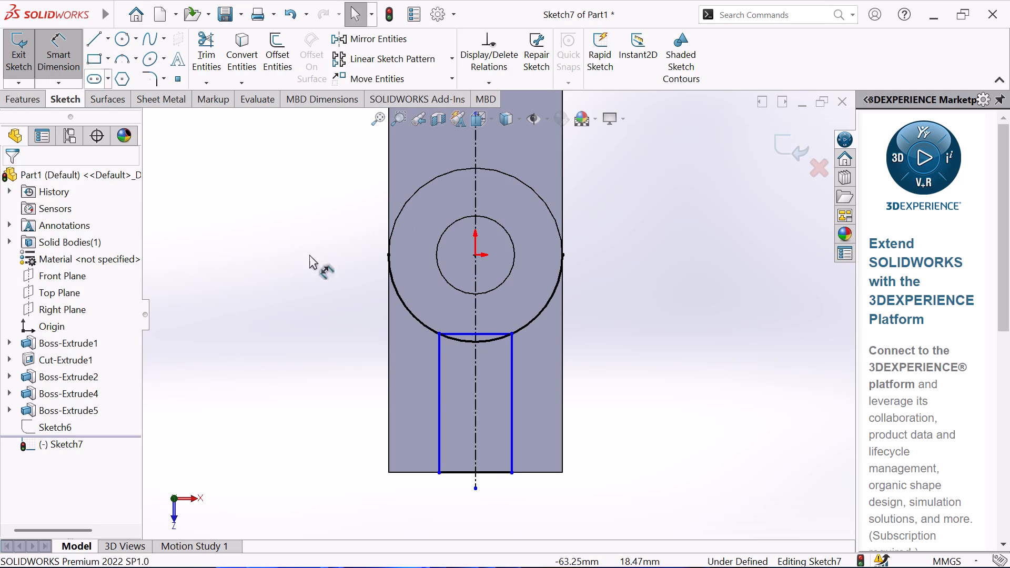
pyautogui.click(491, 475)
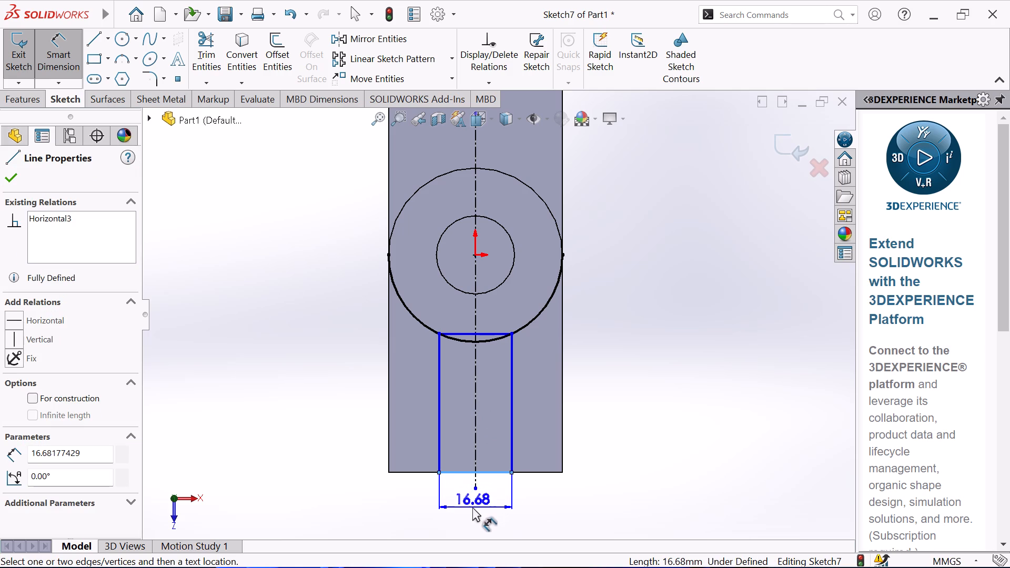
pyautogui.click(479, 509)
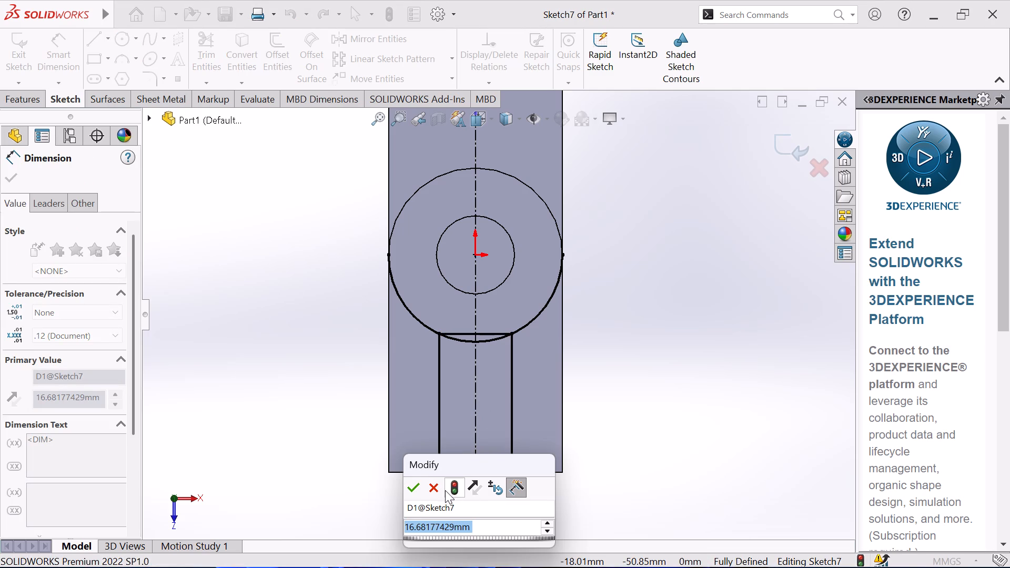
pyautogui.press('9')
pyautogui.press('Return')
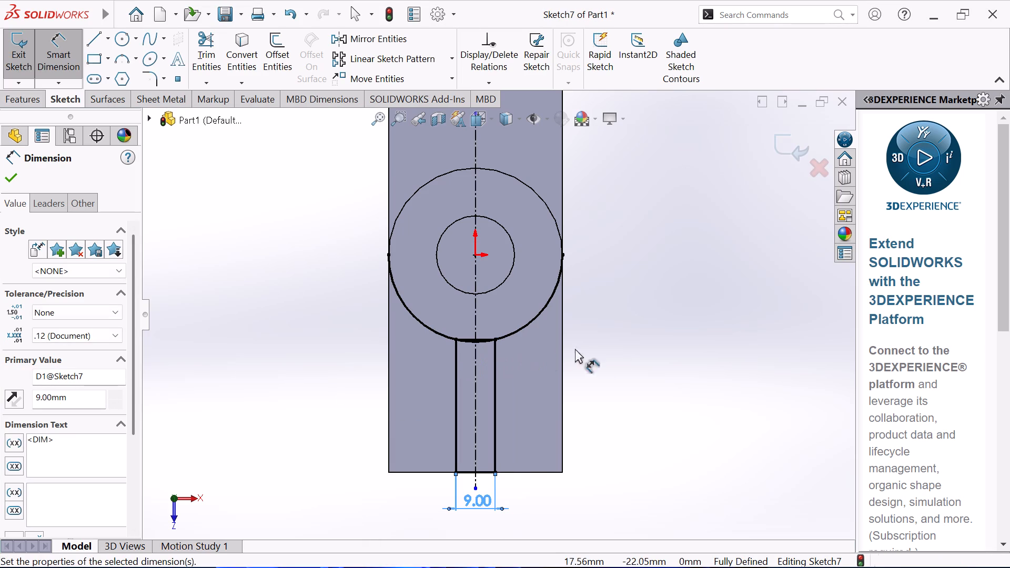
pyautogui.rightClick(665, 341)
pyautogui.click(713, 388)
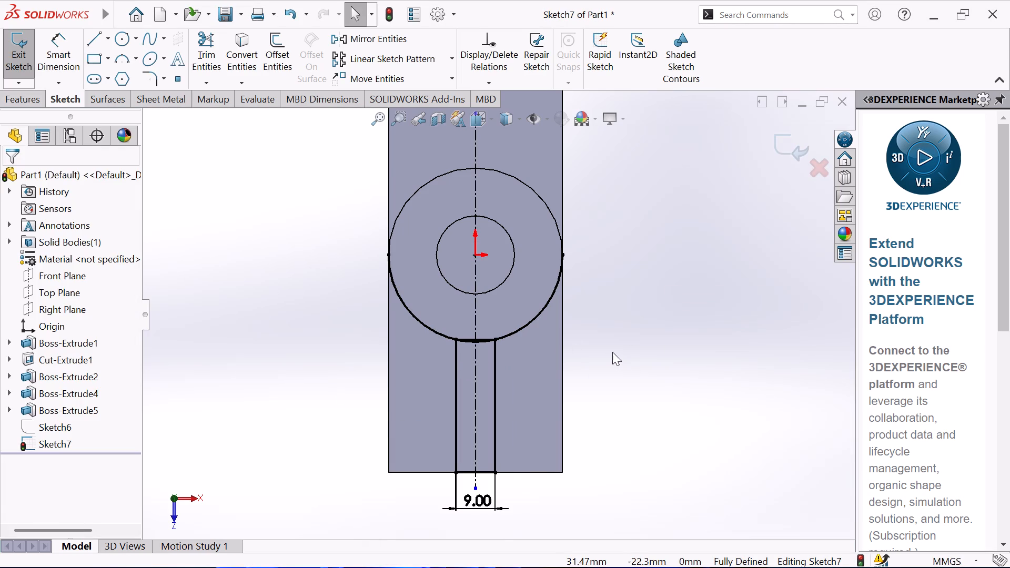
# Trim the converted arc on both sides of the rectangle and the rectangle's short edge inside the cylinder's circle.
pyautogui.scroll(-3, 612, 352)
pyautogui.click(204, 65)
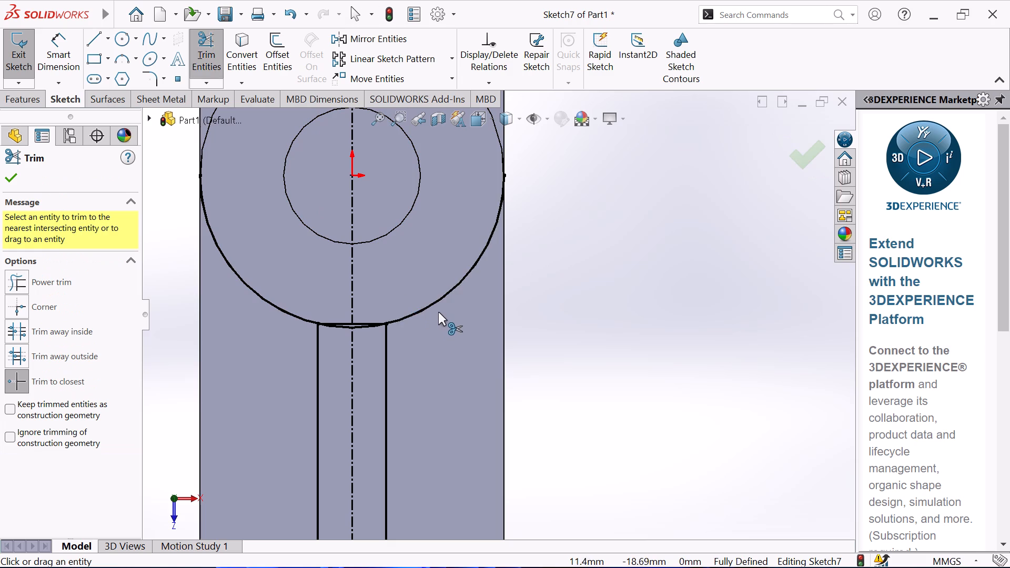
pyautogui.click(435, 302)
pyautogui.click(284, 312)
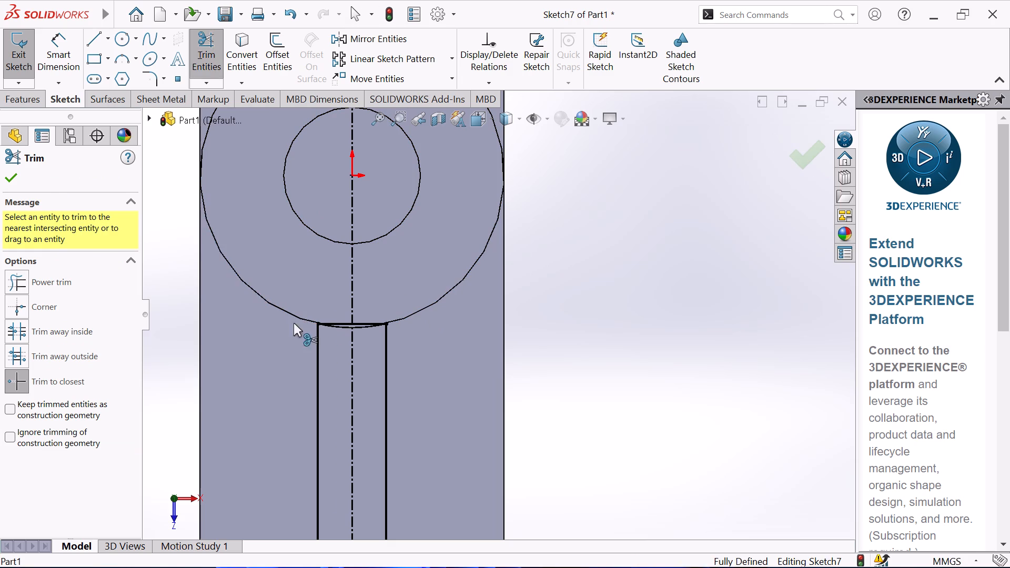
pyautogui.scroll(-3, 353, 321)
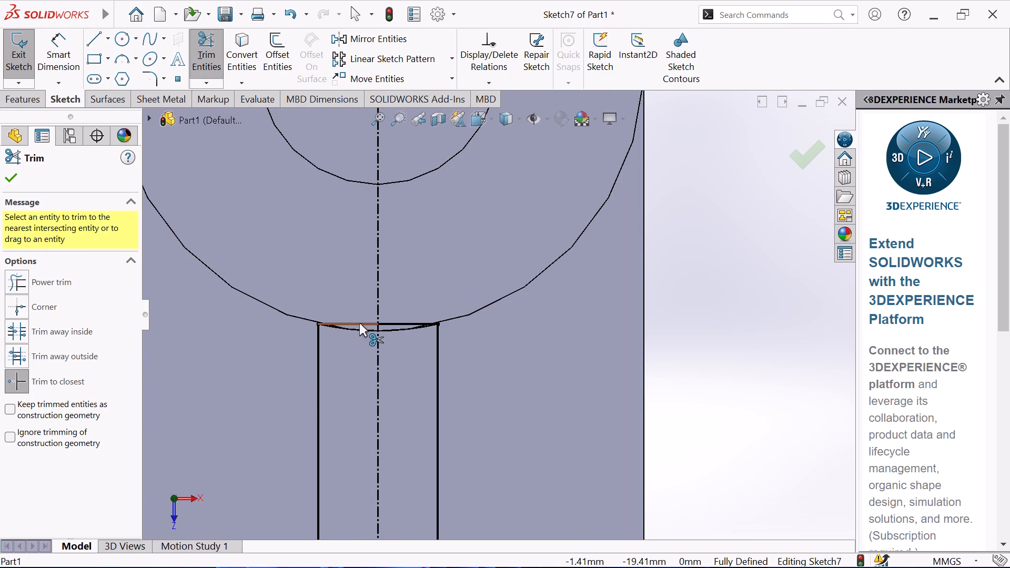
pyautogui.click(359, 323)
pyautogui.click(398, 324)
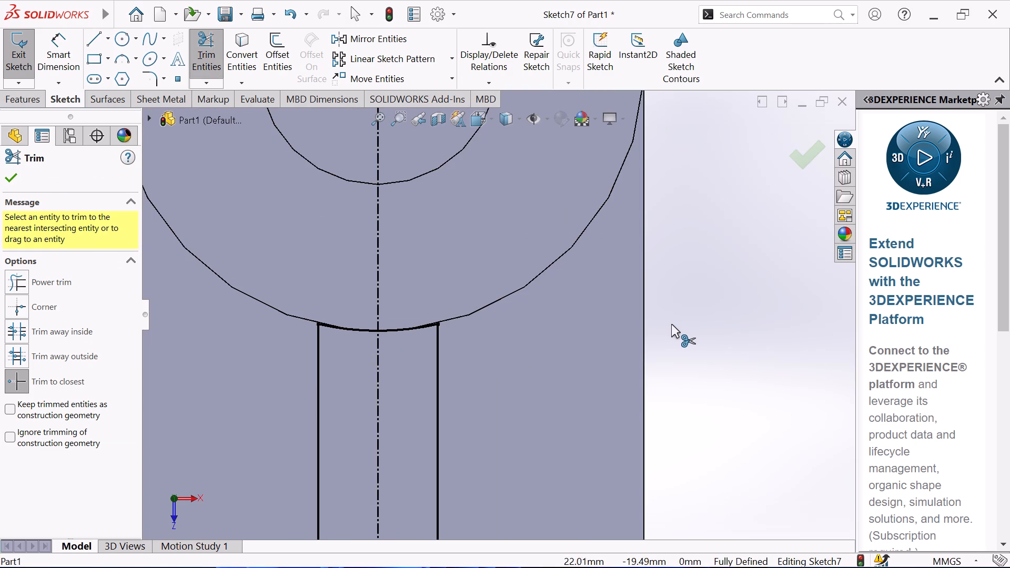
pyautogui.rightClick(672, 323)
pyautogui.click(707, 372)
# Extrude the trimmed 9 mm wide profile upward as a blind 40 mm boss with merged result.
pyautogui.scroll(1, 509, 334)
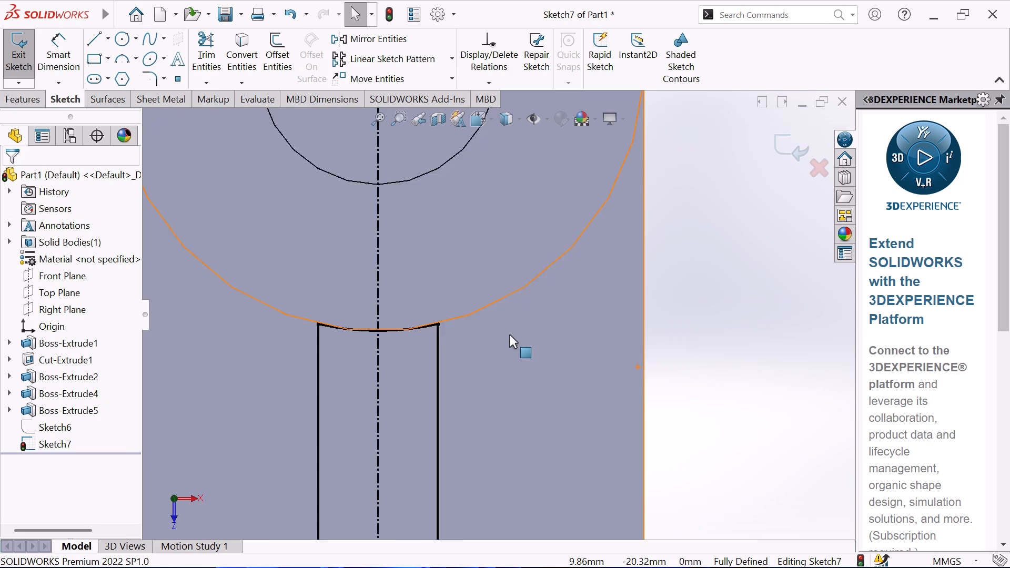
pyautogui.scroll(2, 509, 334)
pyautogui.scroll(3, 473, 377)
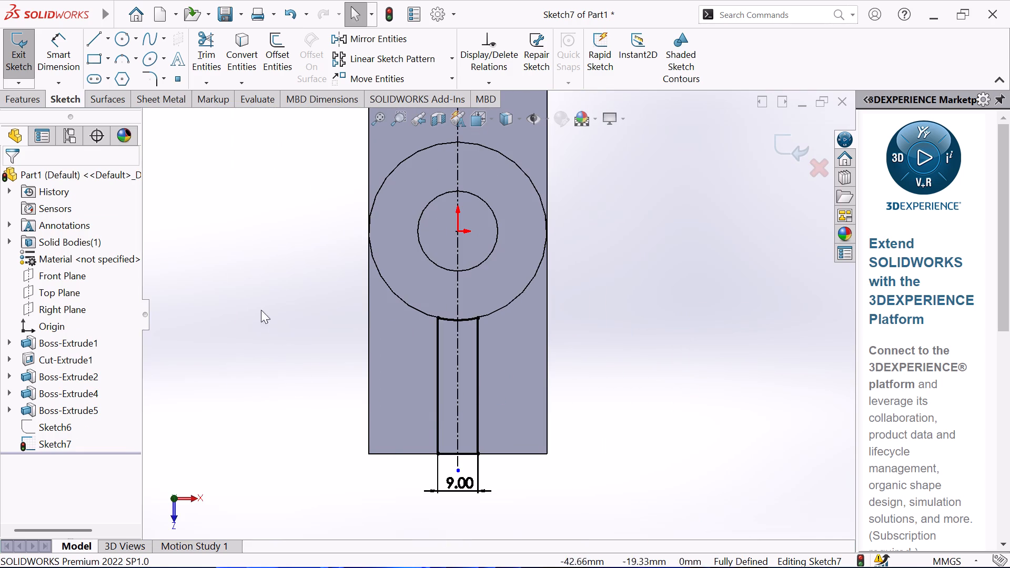
pyautogui.click(16, 97)
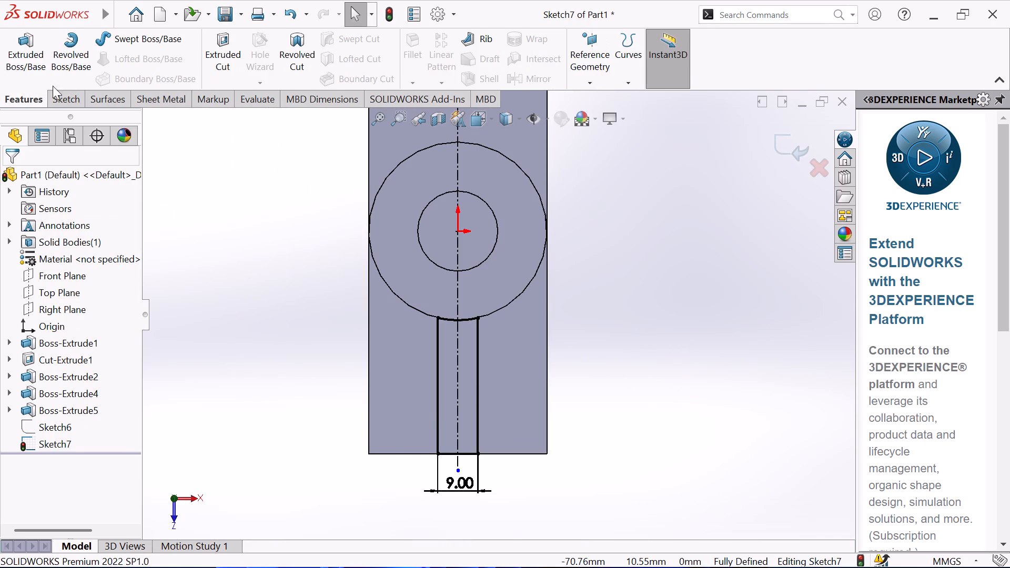
pyautogui.click(28, 54)
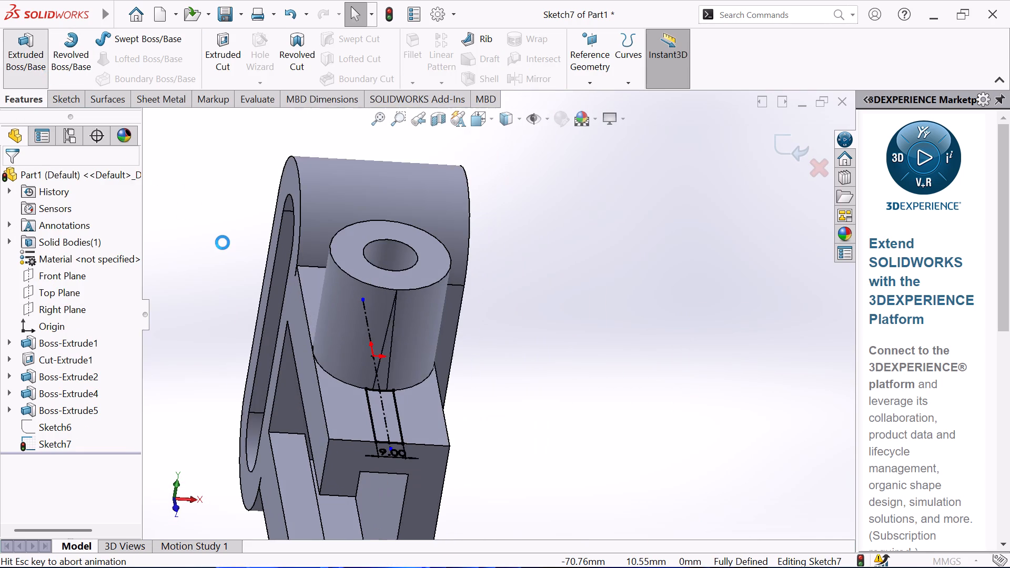
pyautogui.moveTo(532, 281); pyautogui.dragTo(632, 251, button='middle')
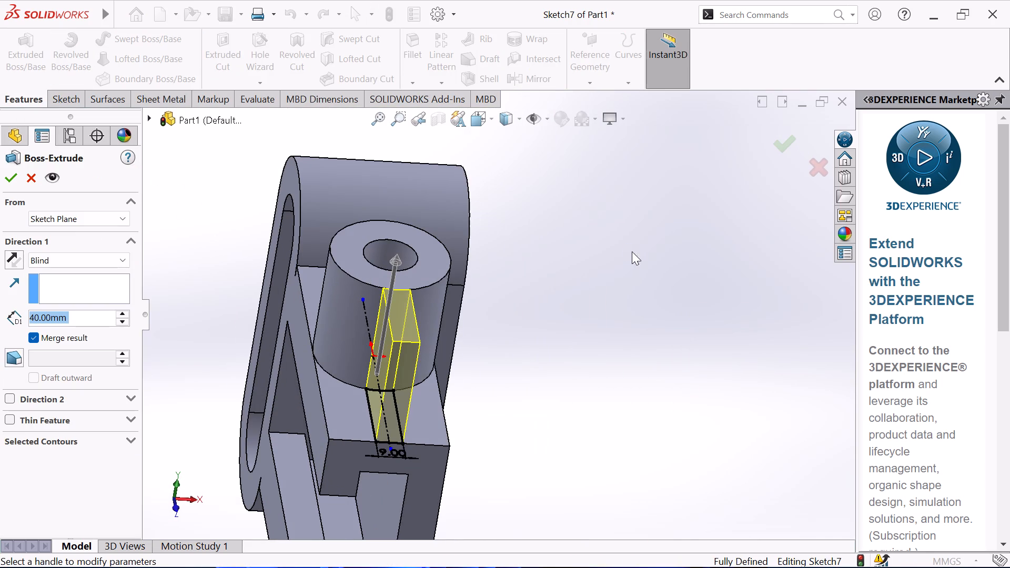
pyautogui.moveTo(632, 251); pyautogui.dragTo(584, 281, button='middle')
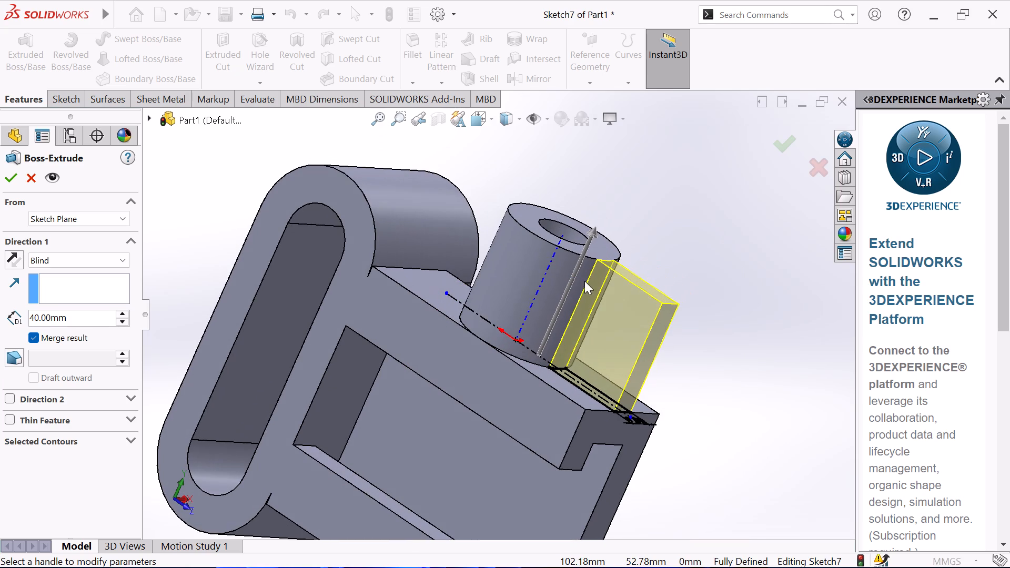
pyautogui.click(7, 176)
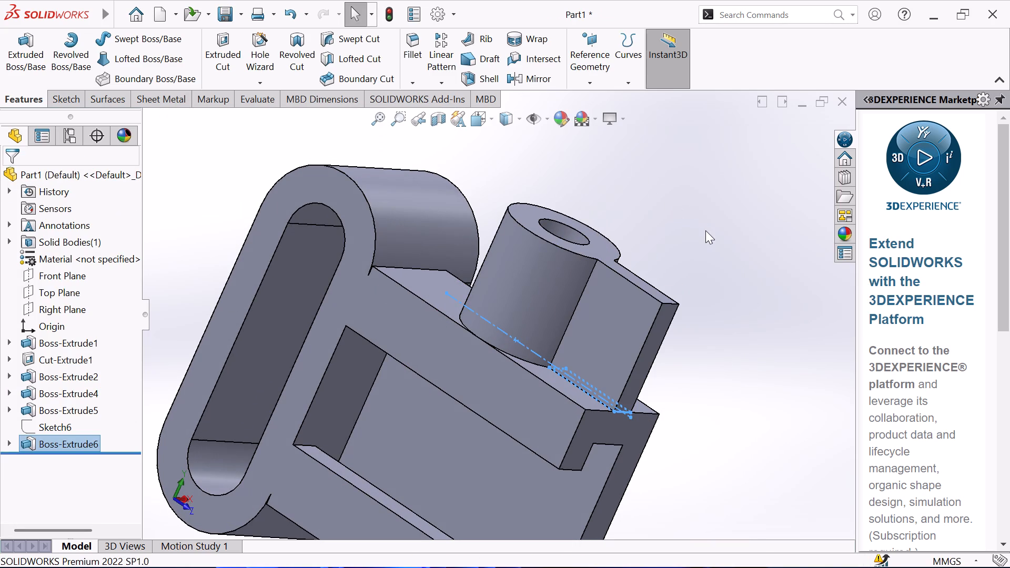
# Examine the new wall beside the cylinder and the rest of the part from several sides.
pyautogui.scroll(1, 711, 292)
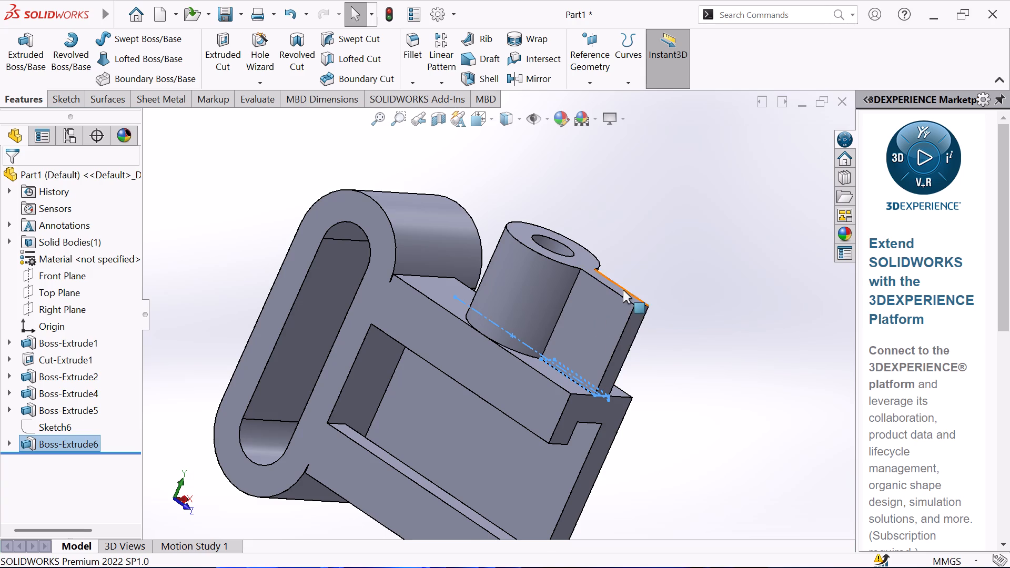
pyautogui.scroll(1, 623, 290)
pyautogui.scroll(1, 670, 284)
pyautogui.moveTo(670, 283); pyautogui.dragTo(528, 273, button='middle')
pyautogui.middleClick(528, 273)
pyautogui.click(653, 222)
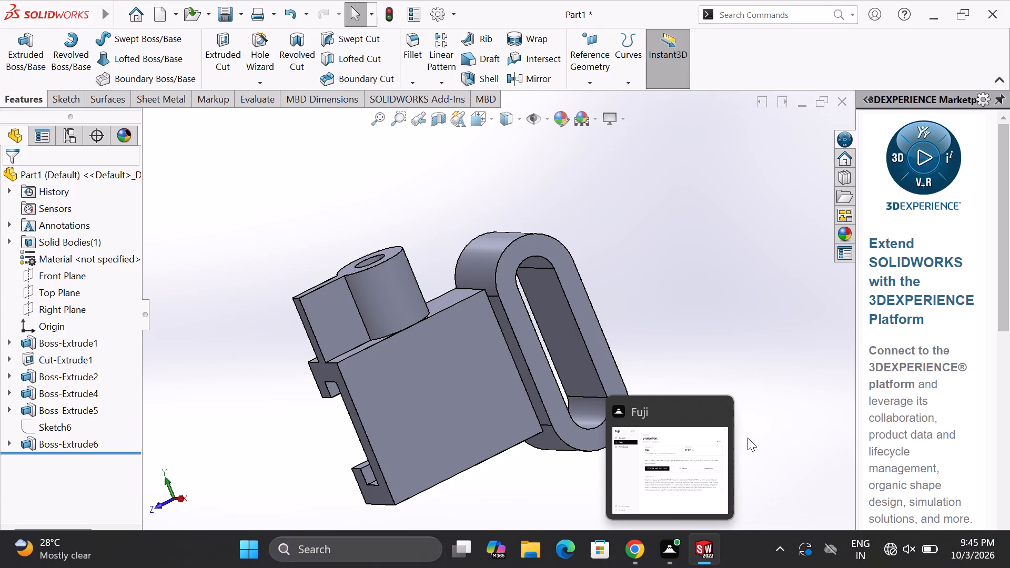
pyautogui.scroll(2, 467, 275)
pyautogui.moveTo(343, 234); pyautogui.dragTo(398, 194, button='middle')
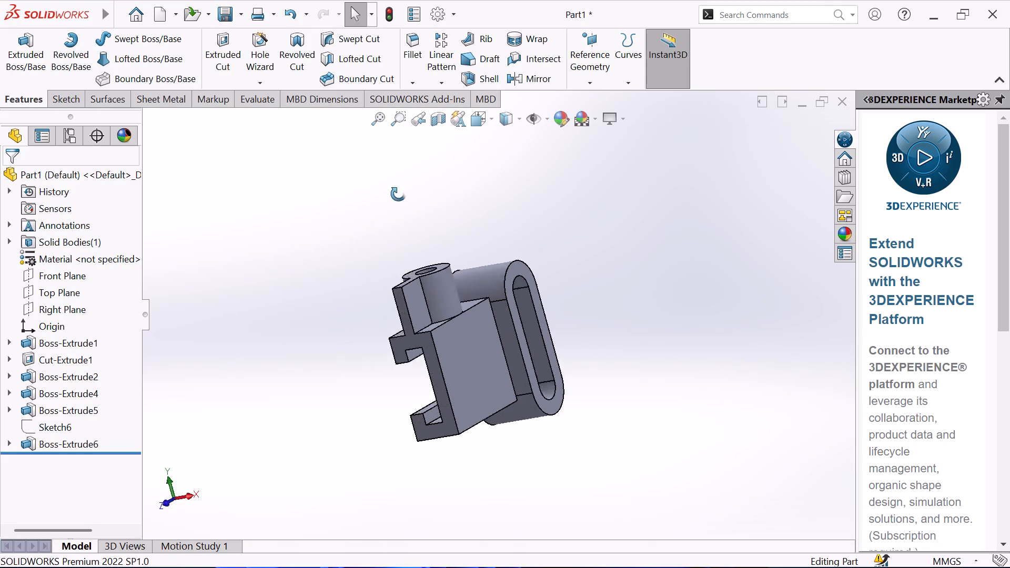
pyautogui.moveTo(398, 194); pyautogui.dragTo(548, 202, button='middle')
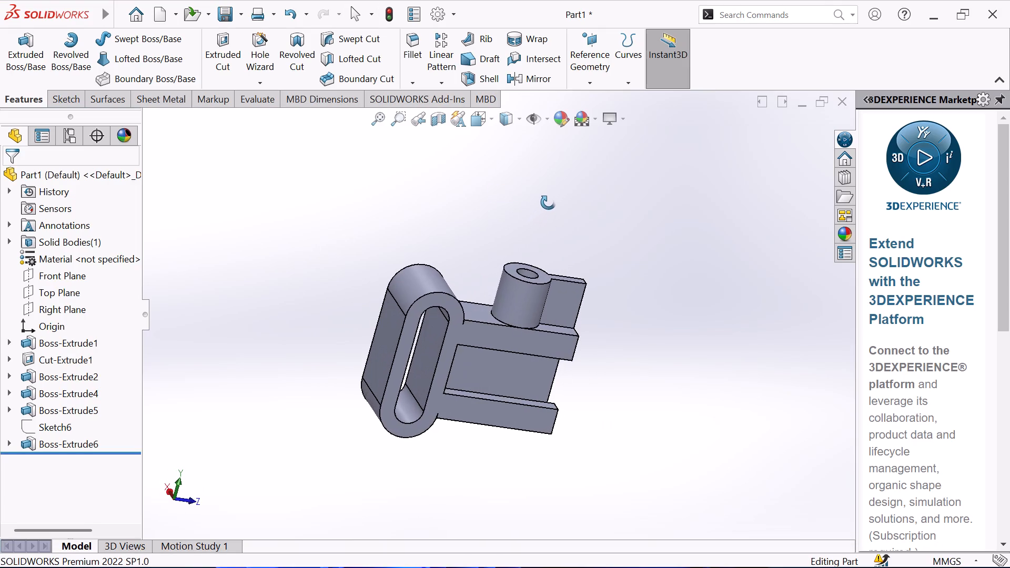
pyautogui.moveTo(548, 202); pyautogui.dragTo(548, 201, button='middle')
pyautogui.middleClick(546, 201)
pyautogui.moveTo(540, 199); pyautogui.dragTo(536, 198, button='middle')
pyautogui.moveTo(534, 198); pyautogui.dragTo(482, 186, button='middle')
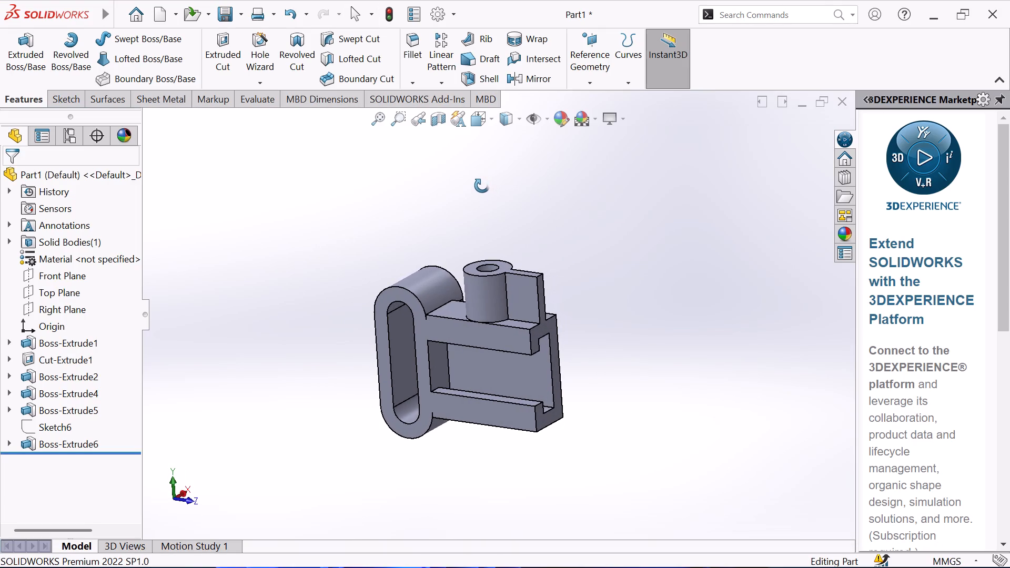
pyautogui.moveTo(482, 186); pyautogui.dragTo(481, 186, button='middle')
pyautogui.middleClick(481, 186)
pyautogui.moveTo(481, 186); pyautogui.dragTo(474, 180, button='middle')
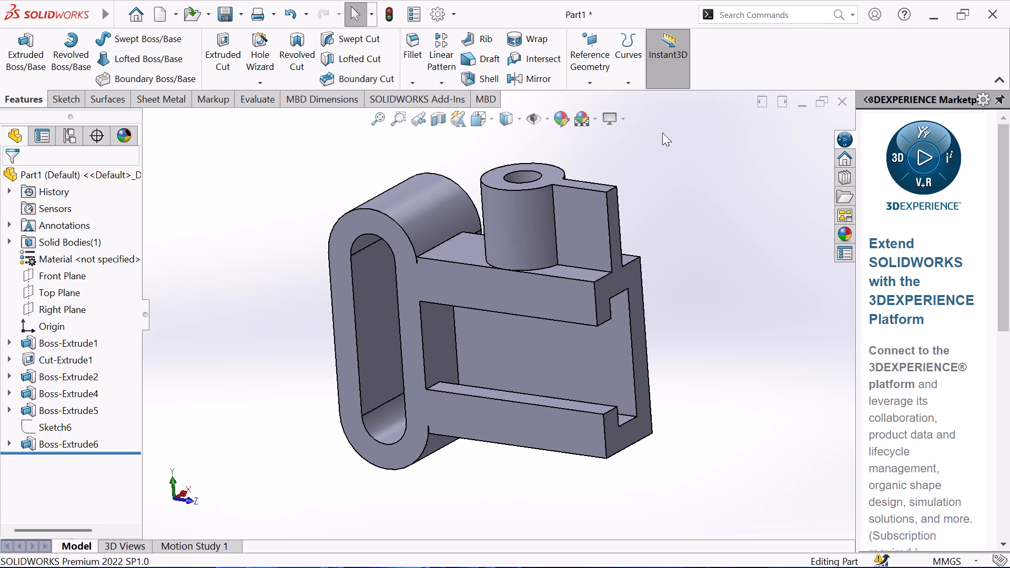
# Start a sketch on the flat side face of the wall beside the cylinder and convert the face's outline into sketch entities.
pyautogui.click(570, 211)
pyautogui.click(622, 175)
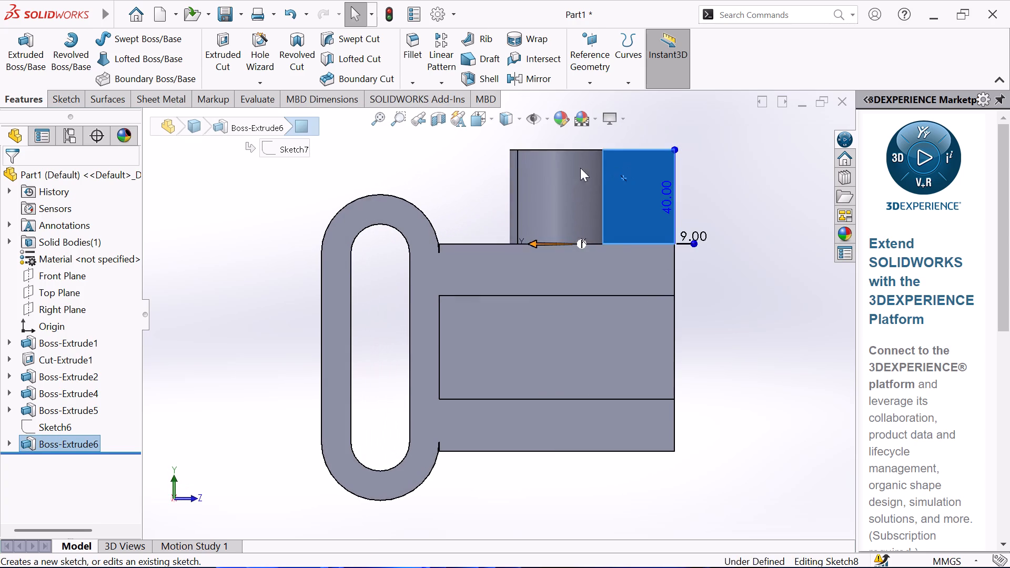
pyautogui.click(478, 174)
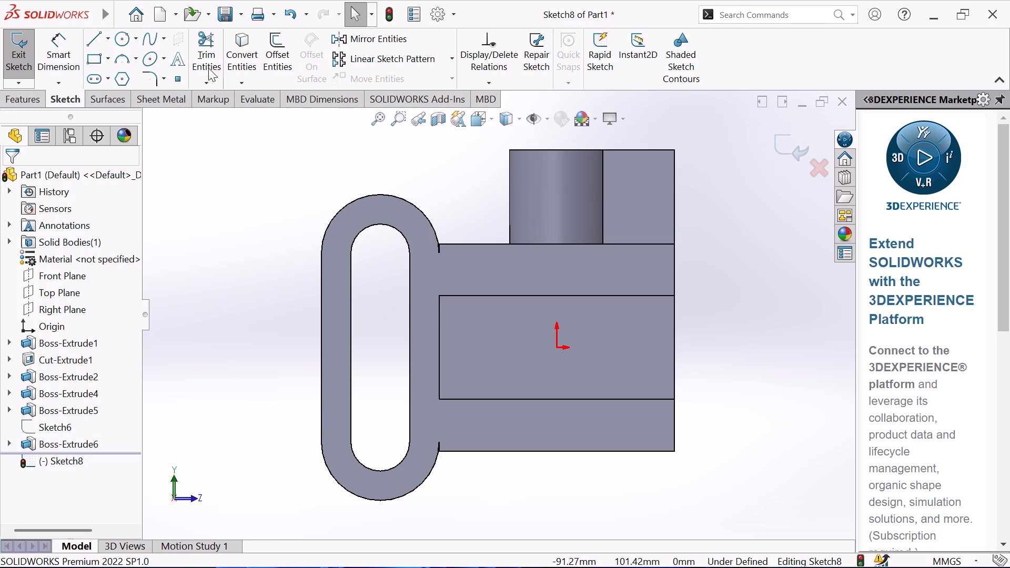
pyautogui.click(641, 192)
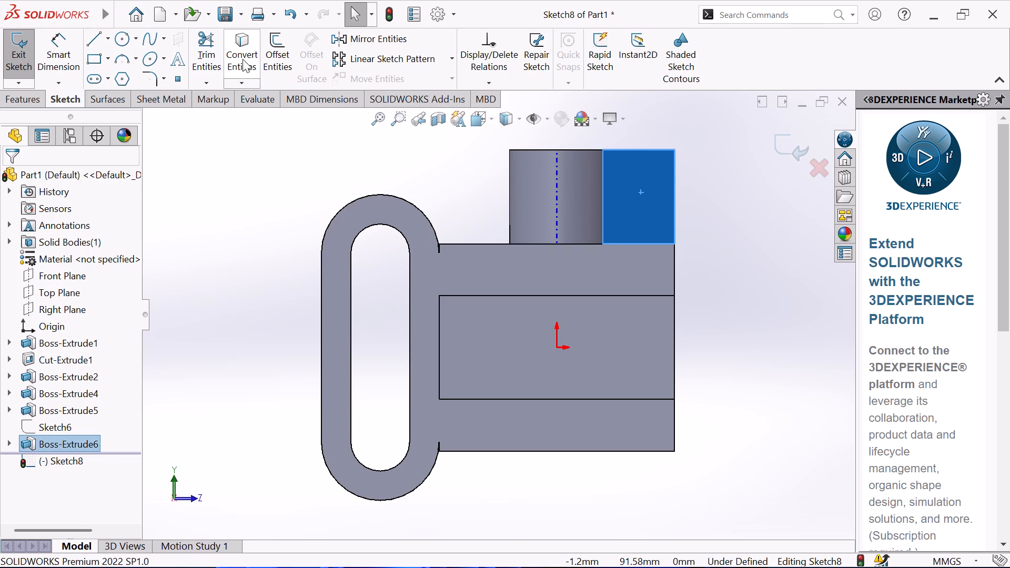
pyautogui.click(249, 57)
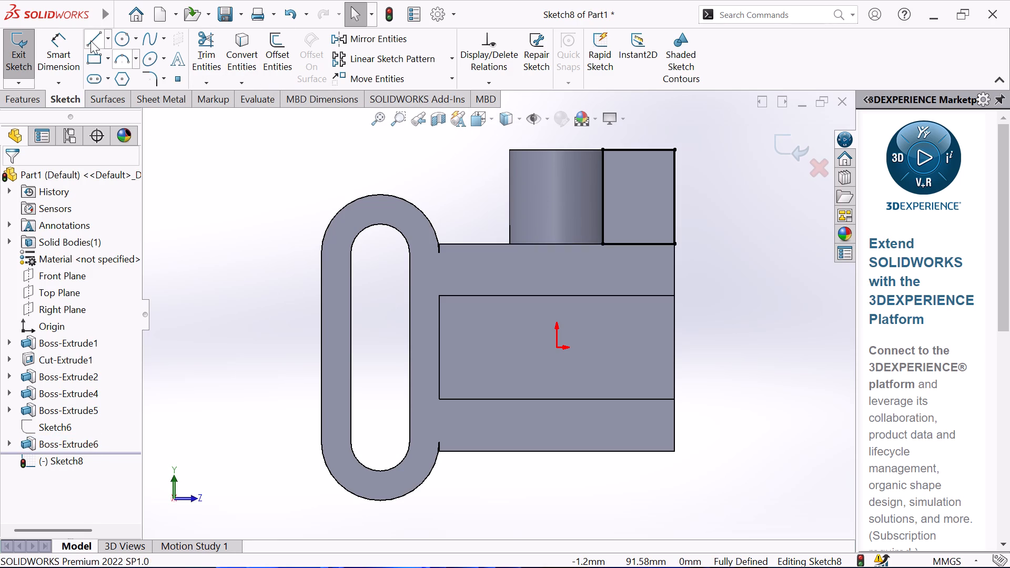
# Sketch a diagonal line about 50 mm long from the outline's top corner at the cylinder to its bottom outer corner.
pyautogui.click(94, 43)
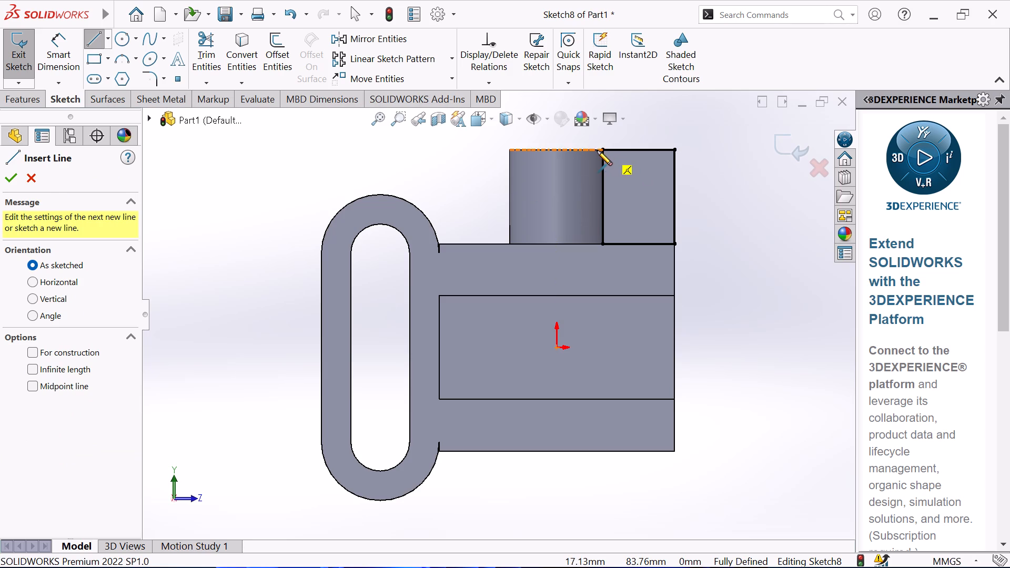
pyautogui.click(602, 151)
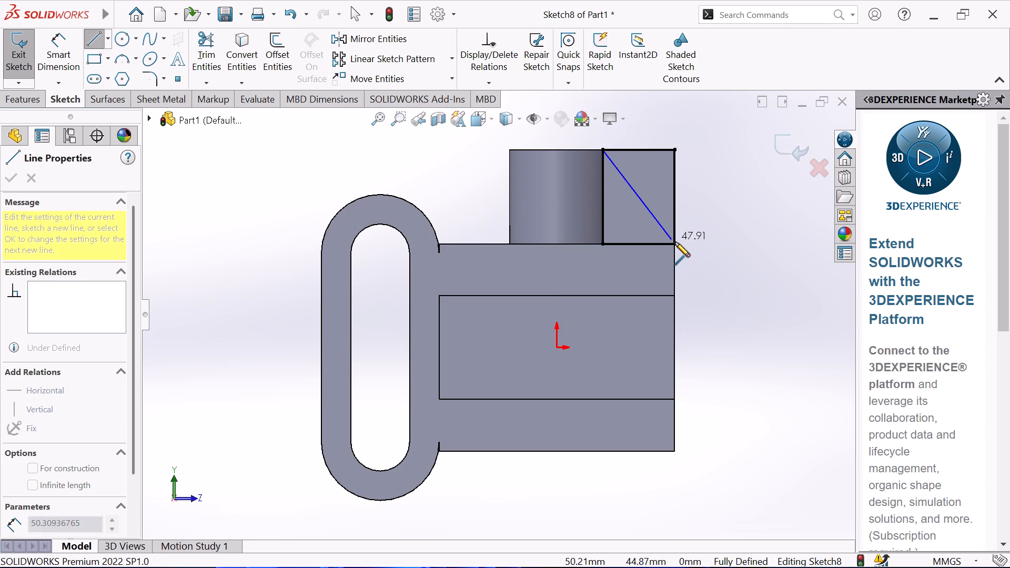
pyautogui.click(675, 242)
pyautogui.moveTo(721, 232); pyautogui.dragTo(714, 231, button='right')
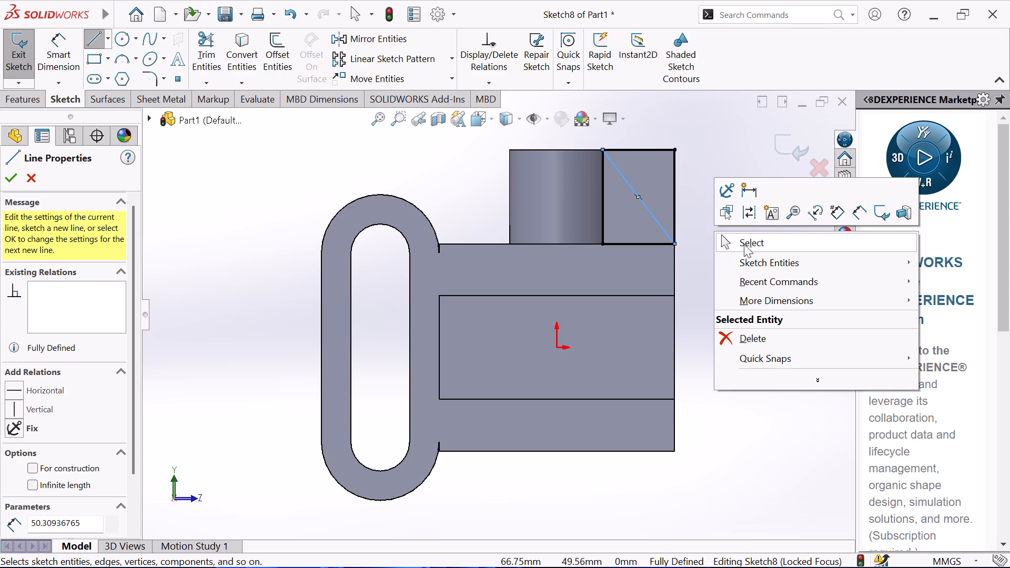
pyautogui.click(751, 239)
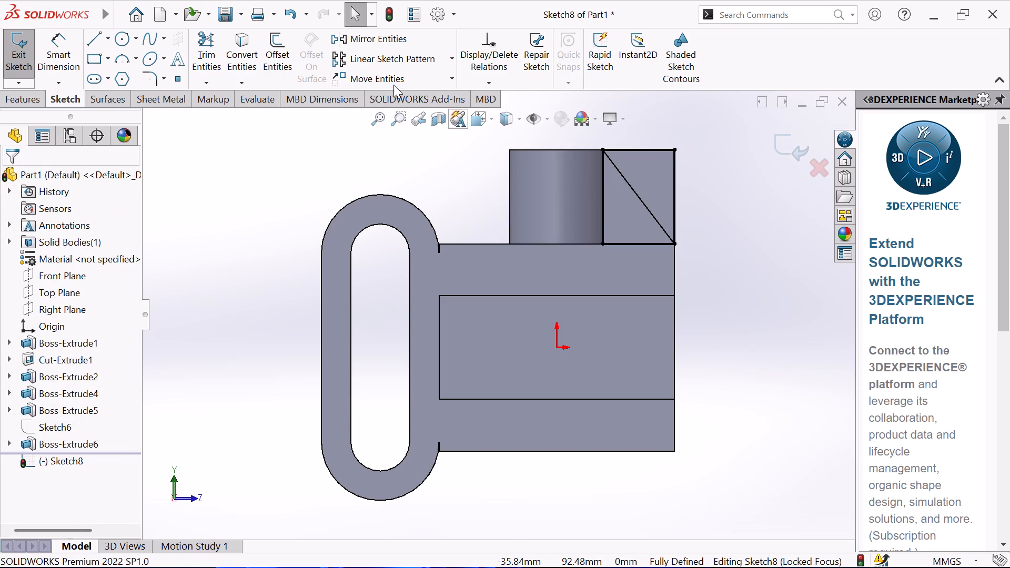
# Trim the outline's vertical line beside the cylinder and its bottom line, leaving the outer triangle above the diagonal.
pyautogui.click(204, 46)
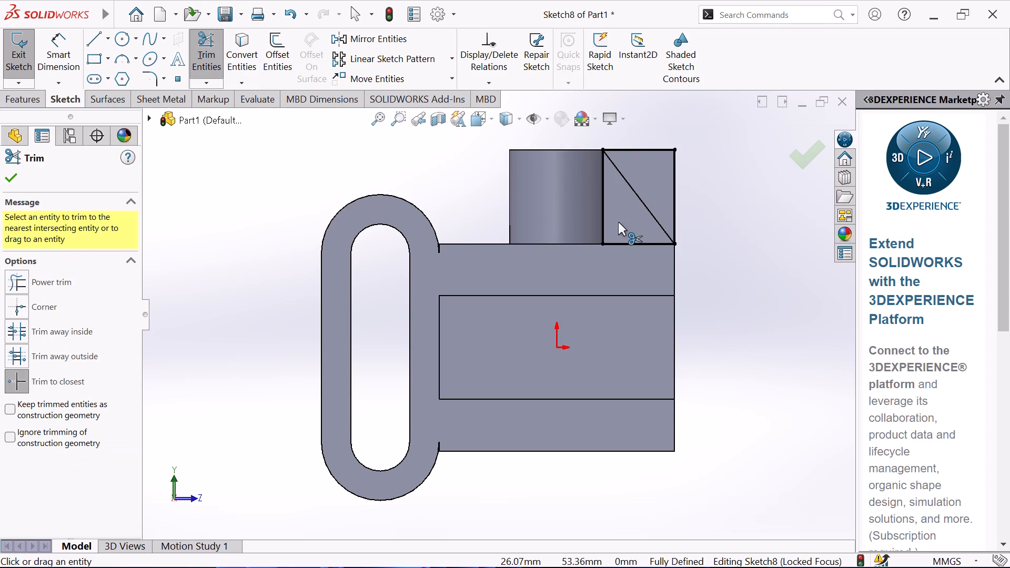
pyautogui.click(602, 198)
pyautogui.click(636, 243)
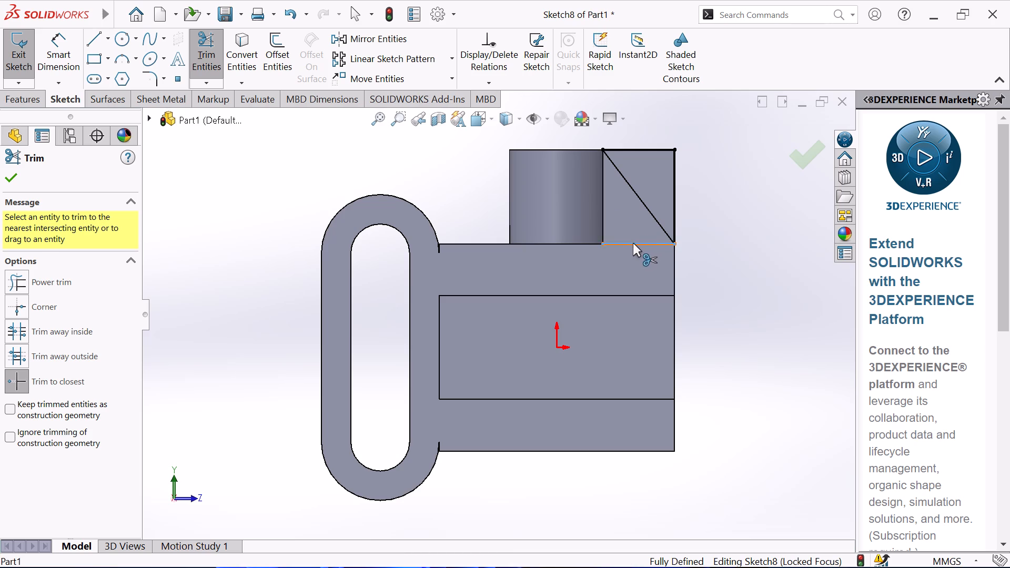
pyautogui.rightClick(711, 256)
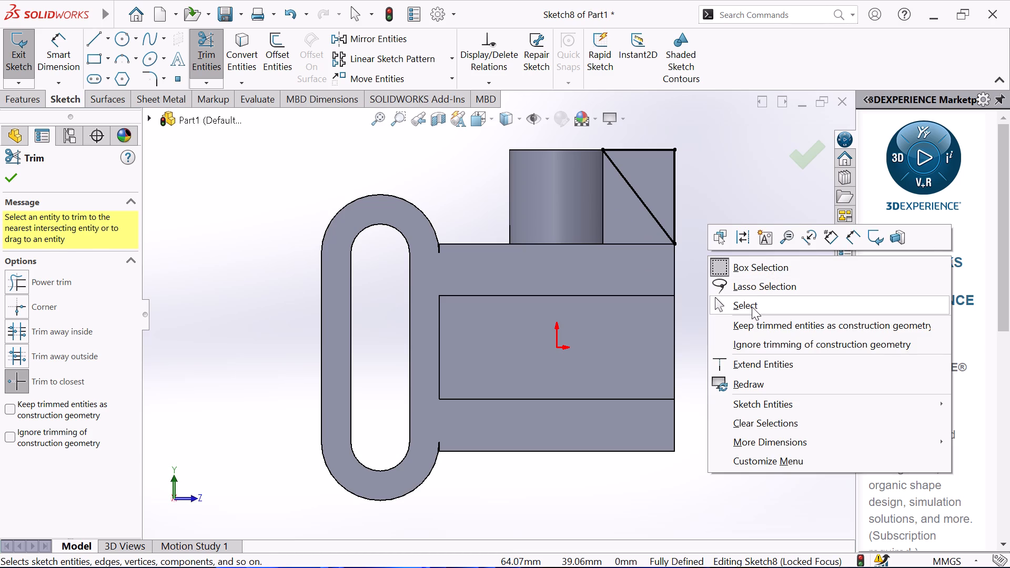
pyautogui.click(752, 307)
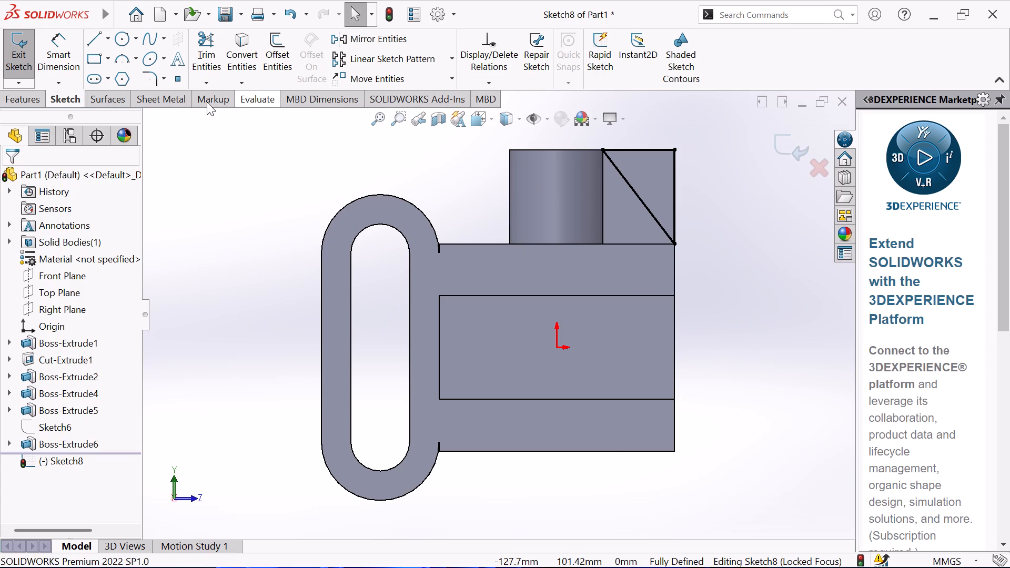
# Cut-extrude the triangular profile through the wall with a blind depth of 40 mm to form the sloped rib.
pyautogui.click(18, 99)
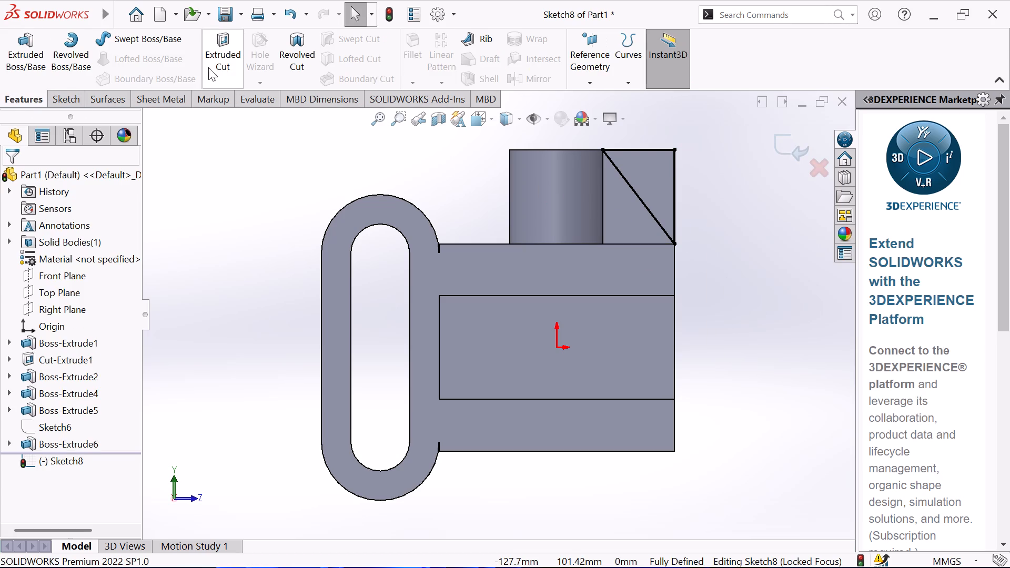
pyautogui.click(226, 63)
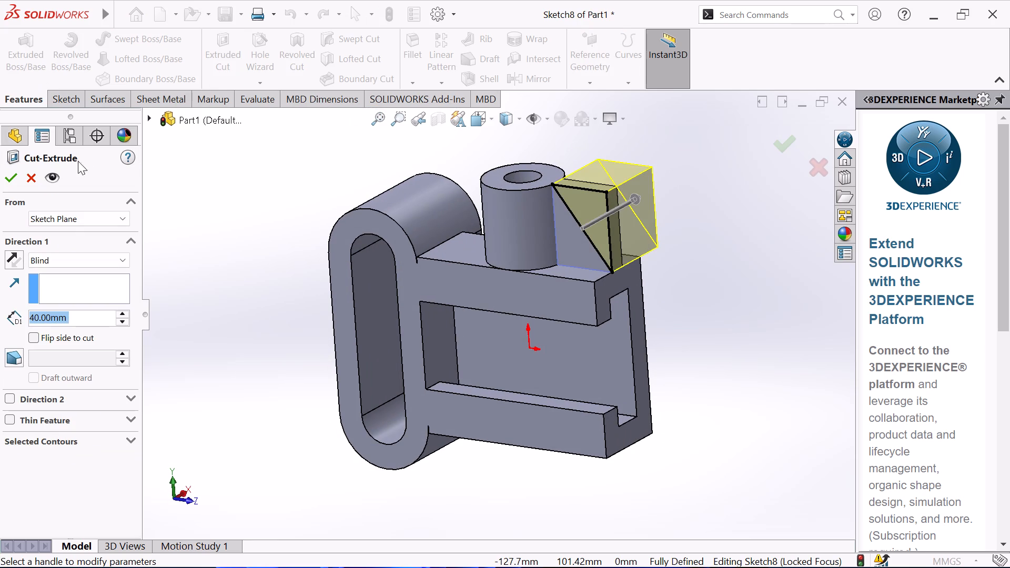
pyautogui.click(5, 176)
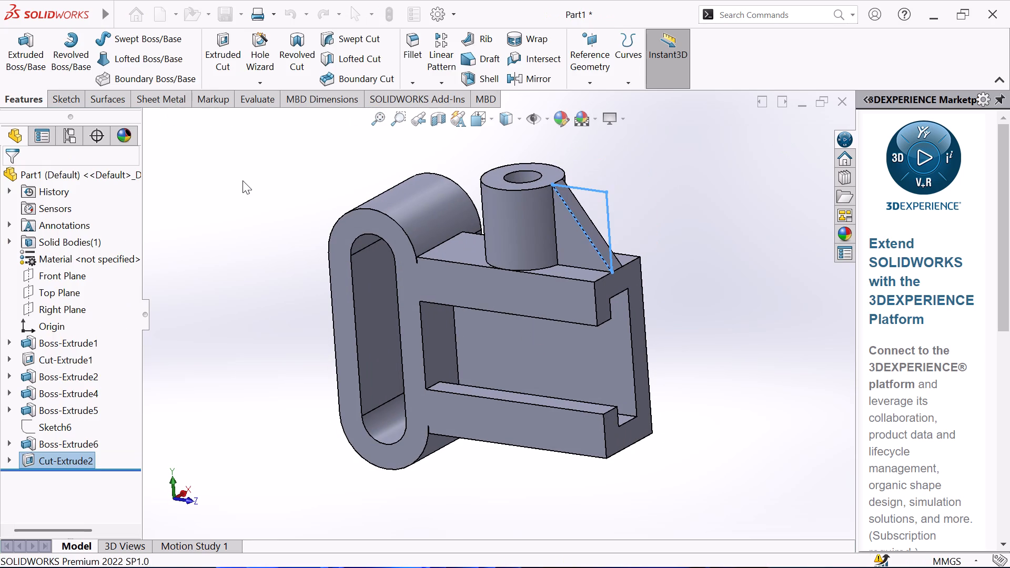
pyautogui.click(243, 180)
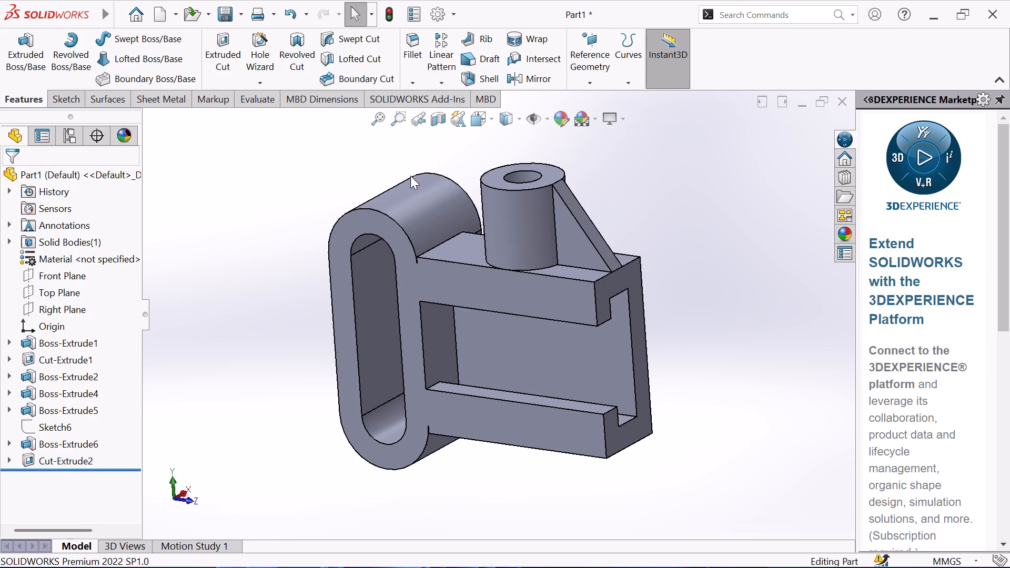
# Examine the sloped rib, cylinder, slotted block and slot-shaped ring from all sides.
pyautogui.moveTo(613, 211); pyautogui.dragTo(604, 171, button='middle')
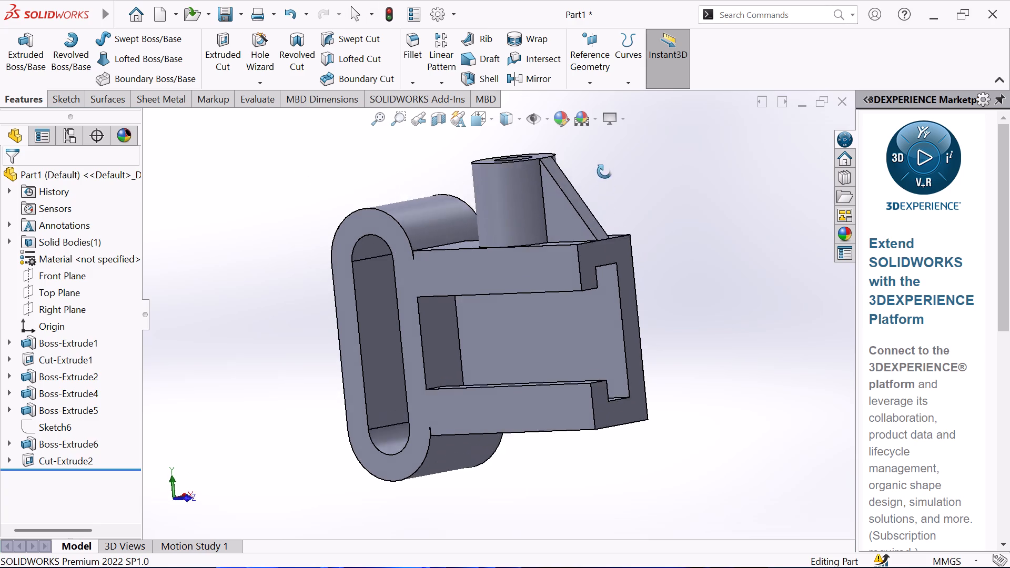
pyautogui.moveTo(604, 171); pyautogui.dragTo(507, 234, button='middle')
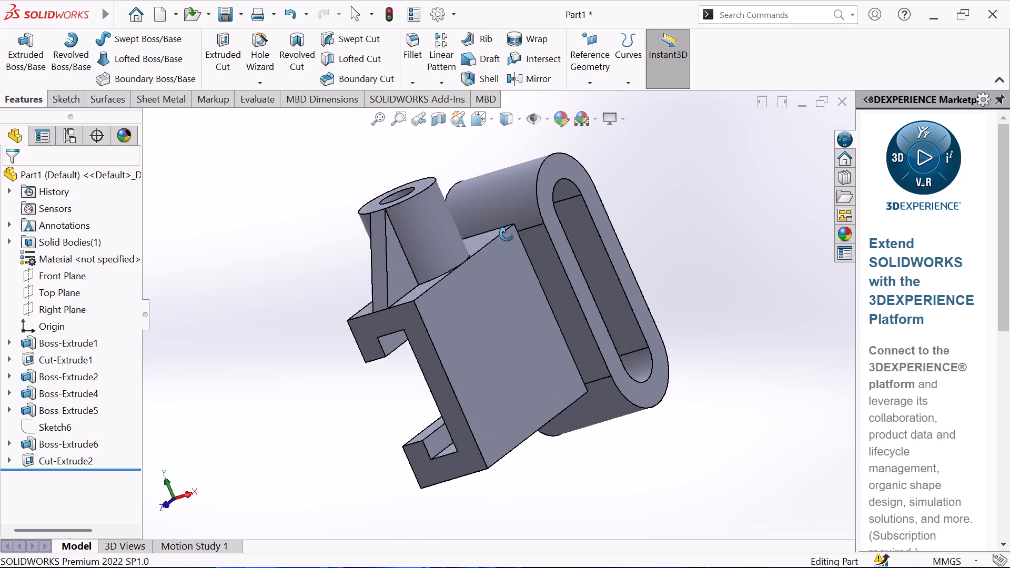
pyautogui.moveTo(507, 234); pyautogui.dragTo(638, 182, button='middle')
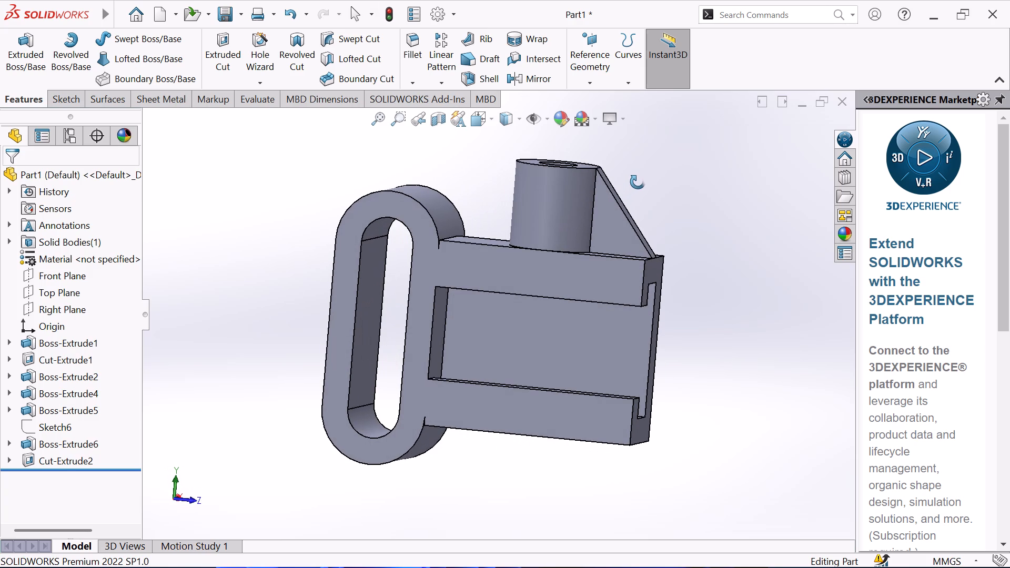
pyautogui.moveTo(638, 182); pyautogui.dragTo(551, 149, button='middle')
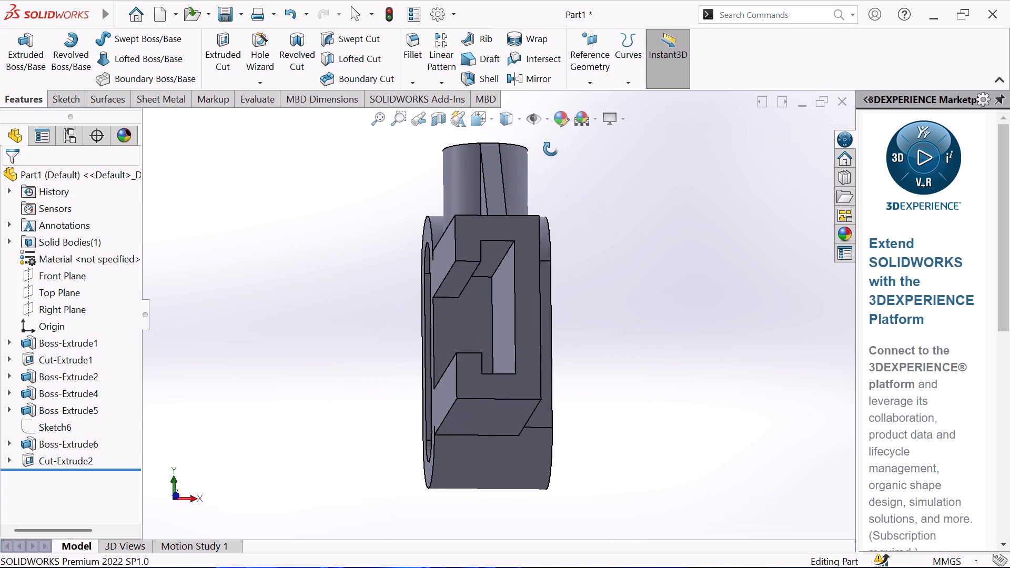
pyautogui.moveTo(551, 149); pyautogui.dragTo(551, 174, button='middle')
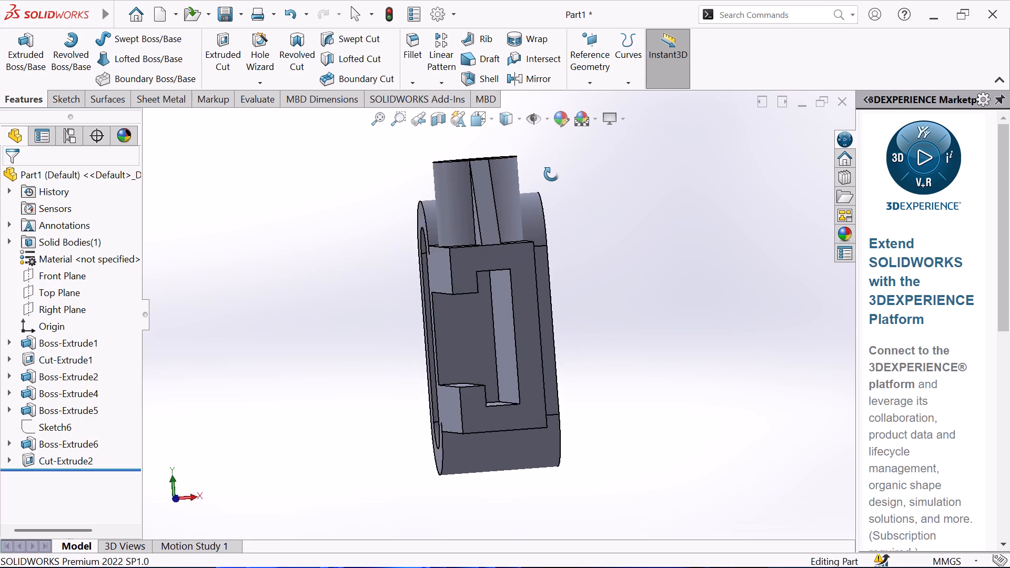
pyautogui.moveTo(551, 174); pyautogui.dragTo(573, 163, button='middle')
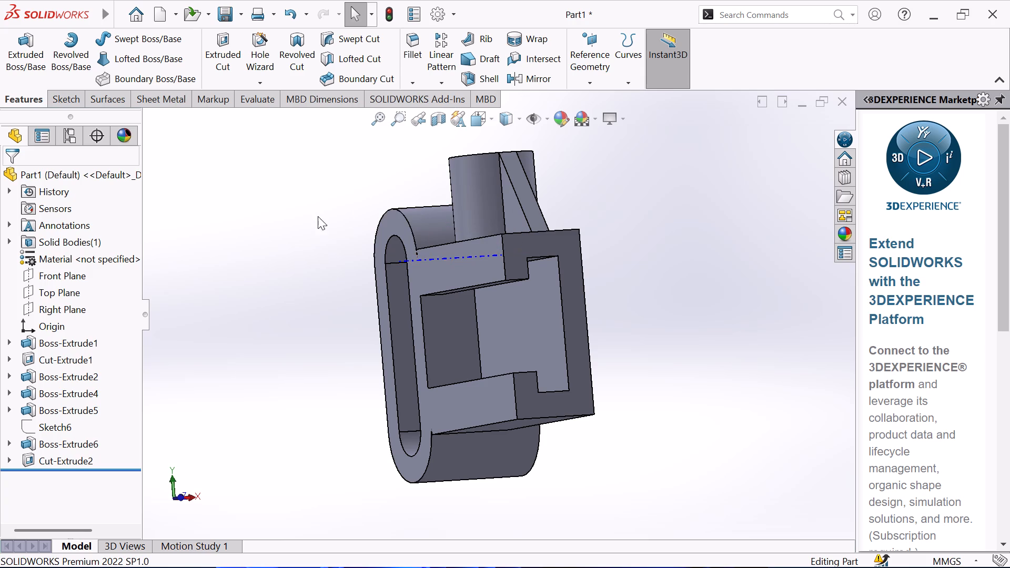
pyautogui.moveTo(268, 228); pyautogui.dragTo(387, 197, button='middle')
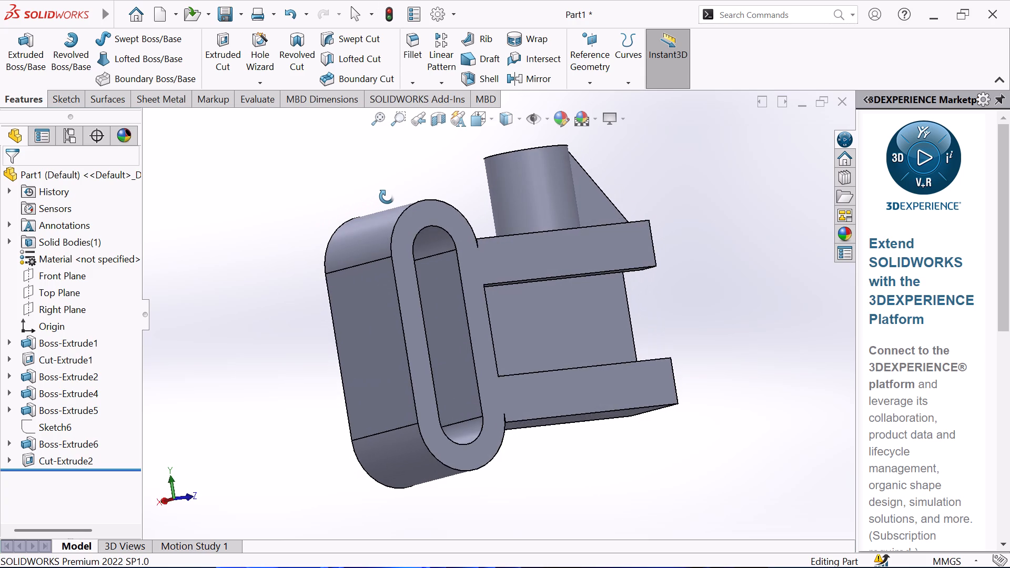
pyautogui.moveTo(387, 197); pyautogui.dragTo(412, 227, button='middle')
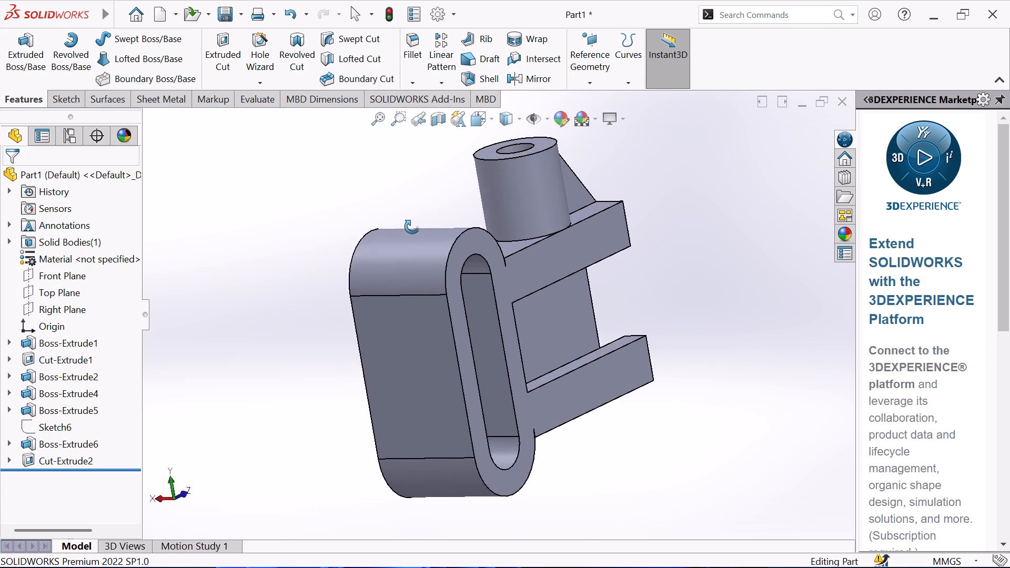
pyautogui.moveTo(412, 227); pyautogui.dragTo(437, 227, button='middle')
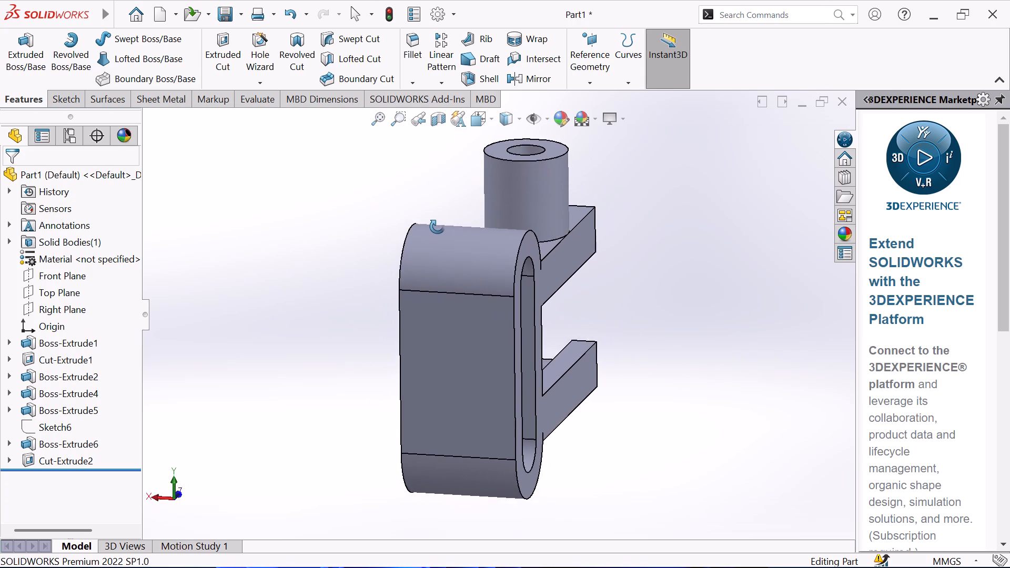
pyautogui.moveTo(437, 227); pyautogui.dragTo(444, 196, button='middle')
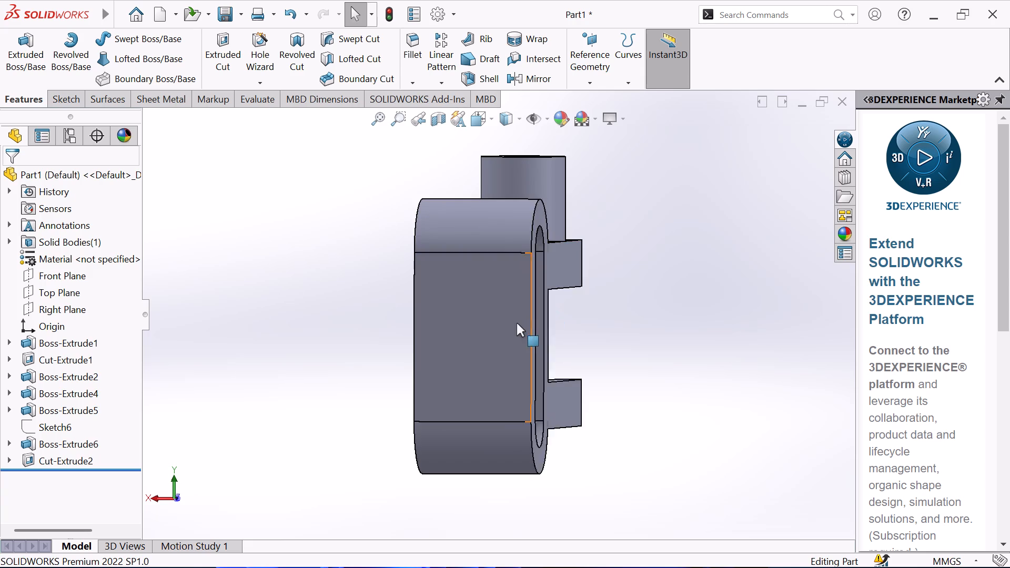
pyautogui.scroll(-2, 517, 323)
pyautogui.scroll(2, 353, 273)
pyautogui.moveTo(311, 253); pyautogui.dragTo(468, 240, button='middle')
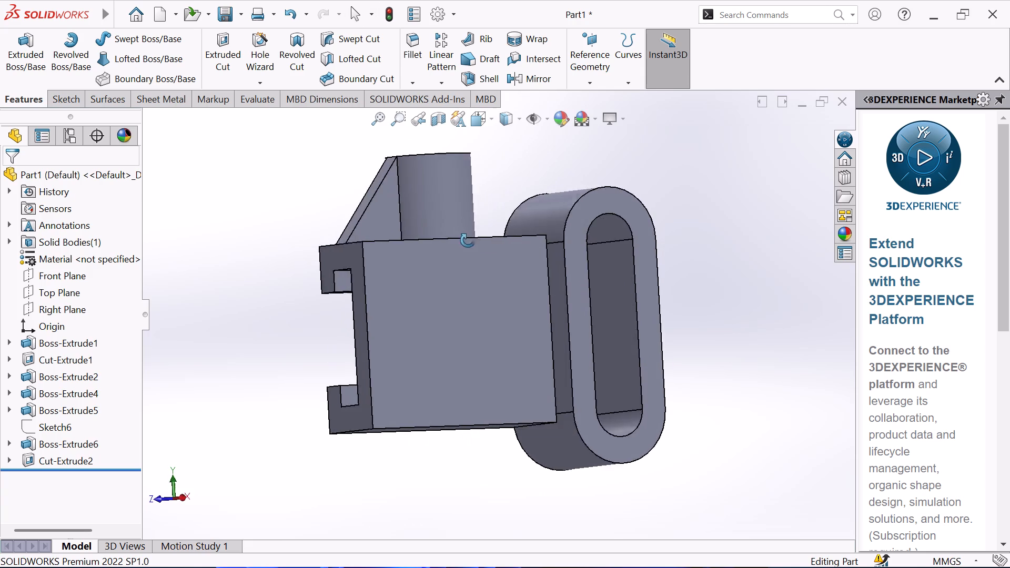
pyautogui.moveTo(468, 240); pyautogui.dragTo(522, 305, button='middle')
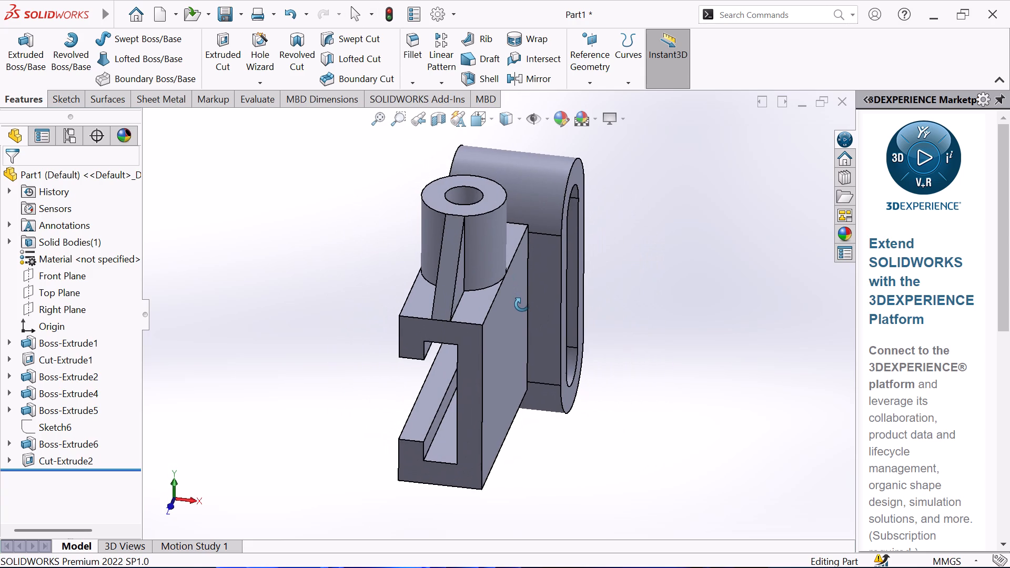
pyautogui.moveTo(522, 305); pyautogui.dragTo(520, 305, button='middle')
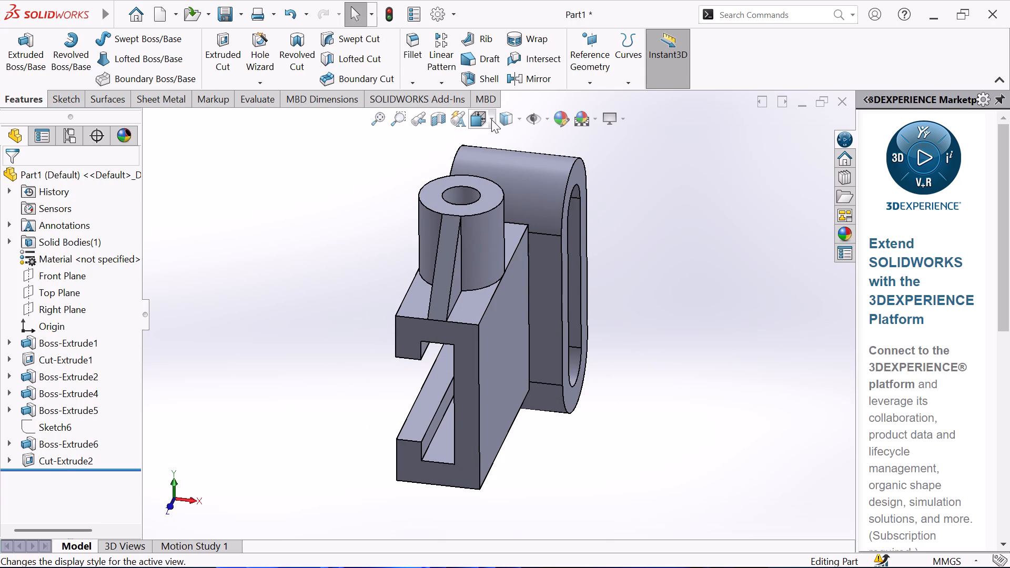
# Show the part in the standard isometric view.
pyautogui.click(491, 119)
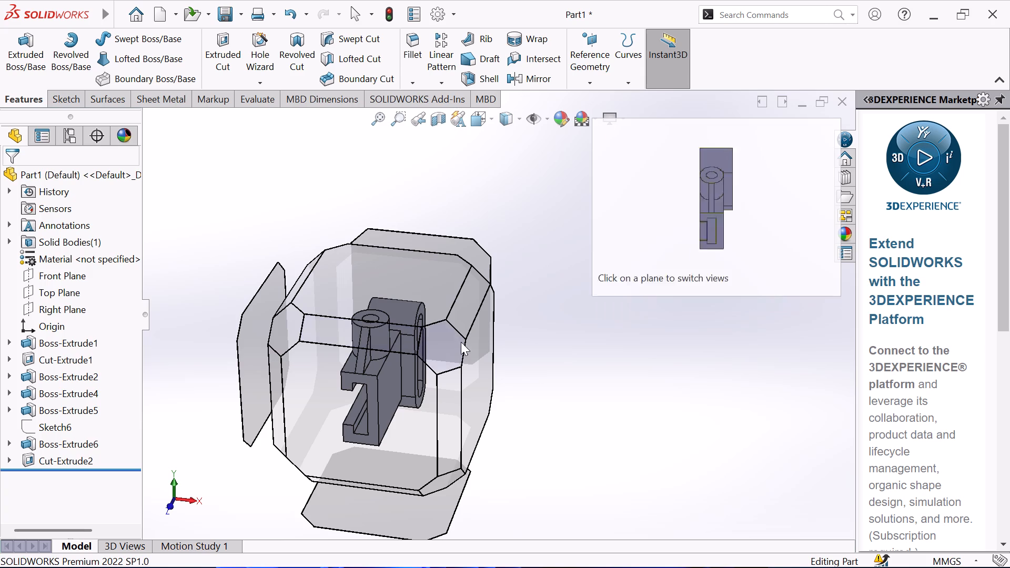
pyautogui.click(449, 338)
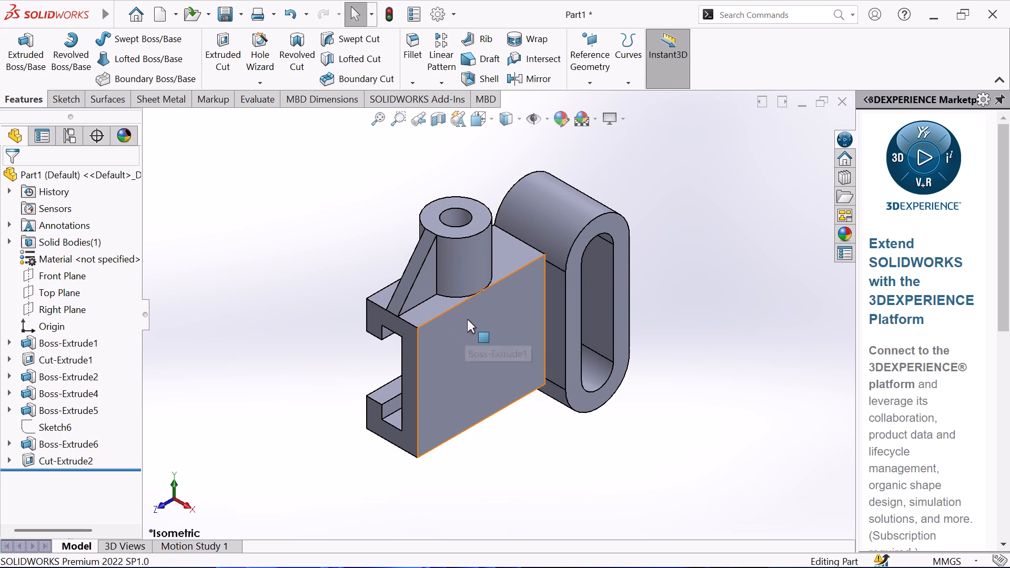
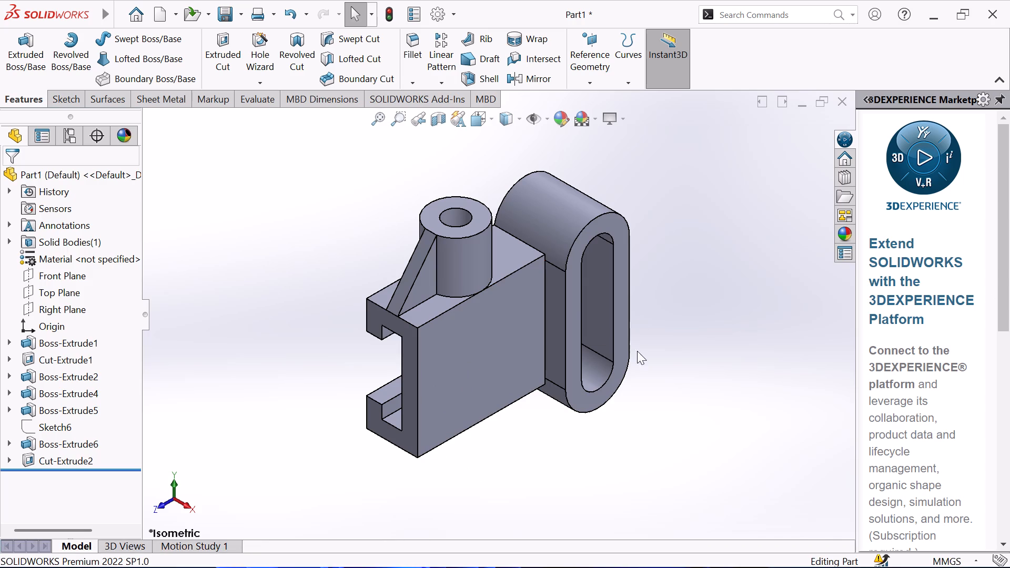
# Start a sketch on the flat rear face of the slot-shaped ring and convert the face's outline into sketch lines.
pyautogui.moveTo(652, 261); pyautogui.dragTo(569, 388, button='middle')
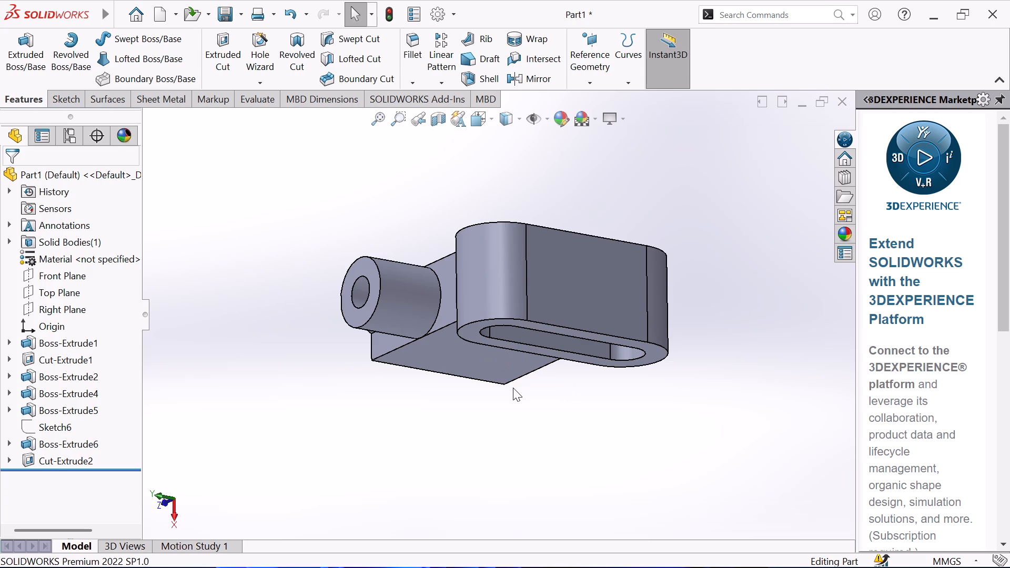
pyautogui.click(554, 341)
pyautogui.click(618, 305)
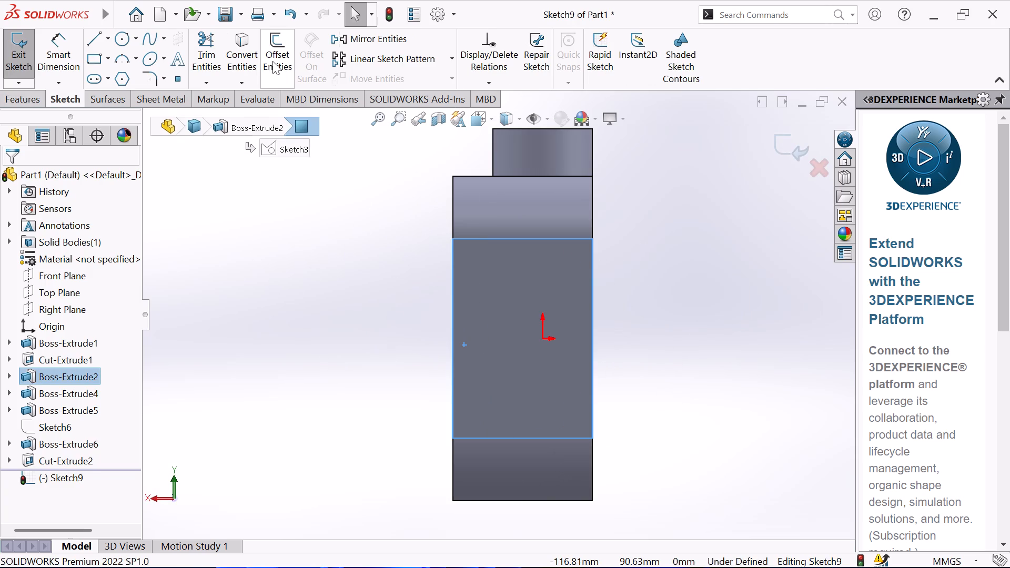
pyautogui.click(250, 60)
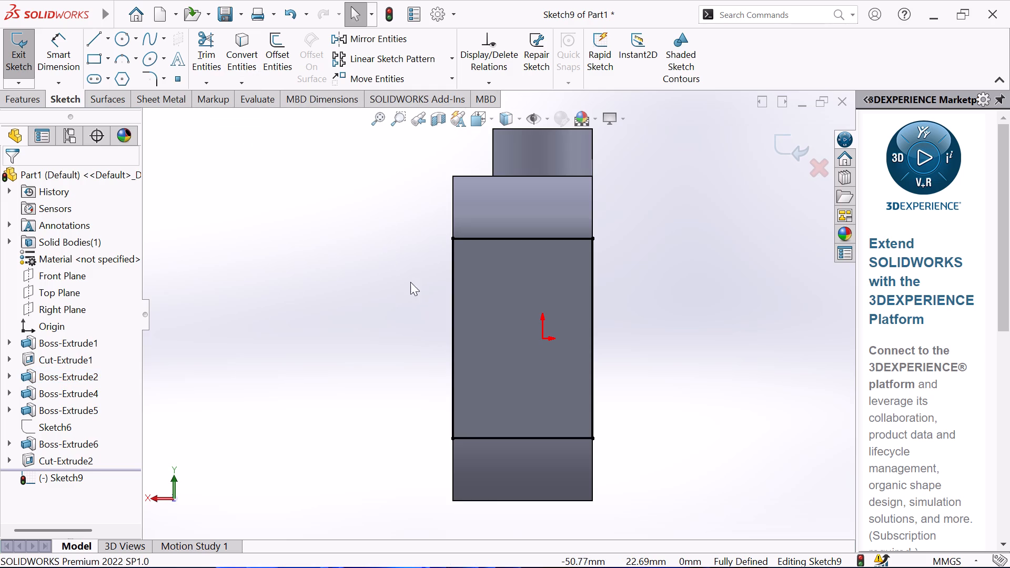
# In the Back view, sketch an open seven-line stepped profile with a spine about 60 mm tall, ending its lower leg on the face's vertical edge.
pyautogui.moveTo(361, 284); pyautogui.dragTo(330, 263, button='middle')
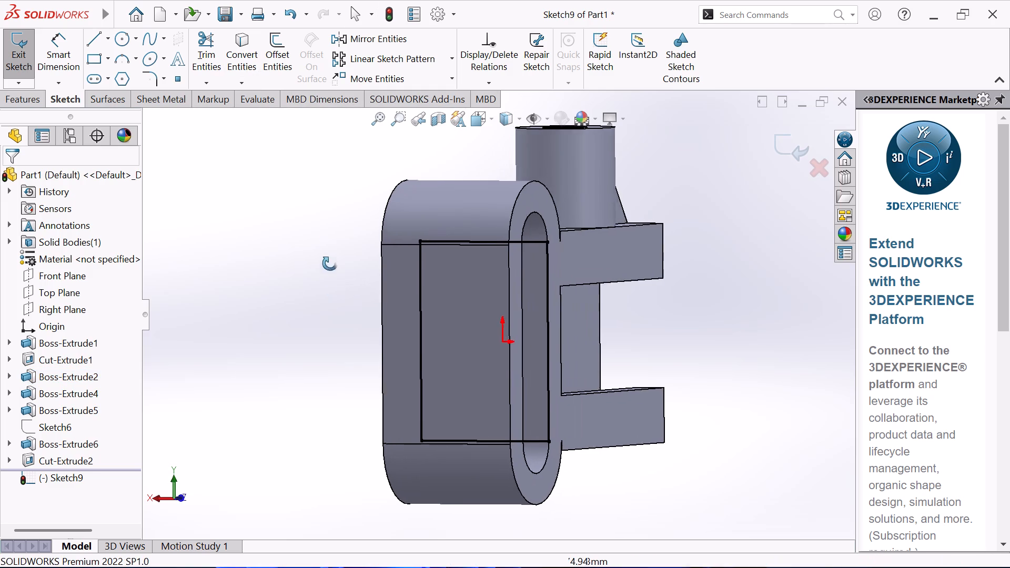
pyautogui.moveTo(330, 263); pyautogui.dragTo(327, 239, button='middle')
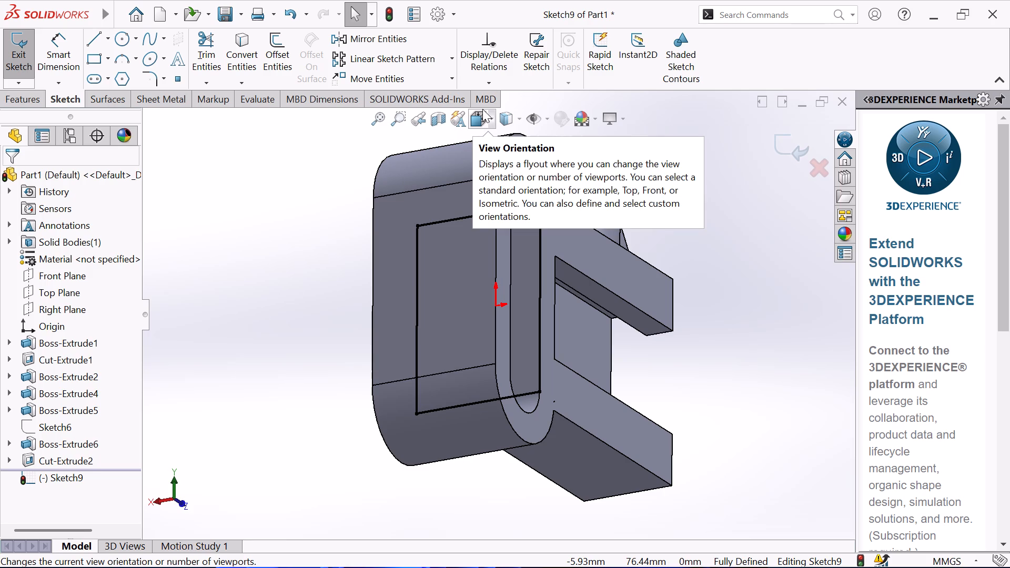
pyautogui.click(490, 124)
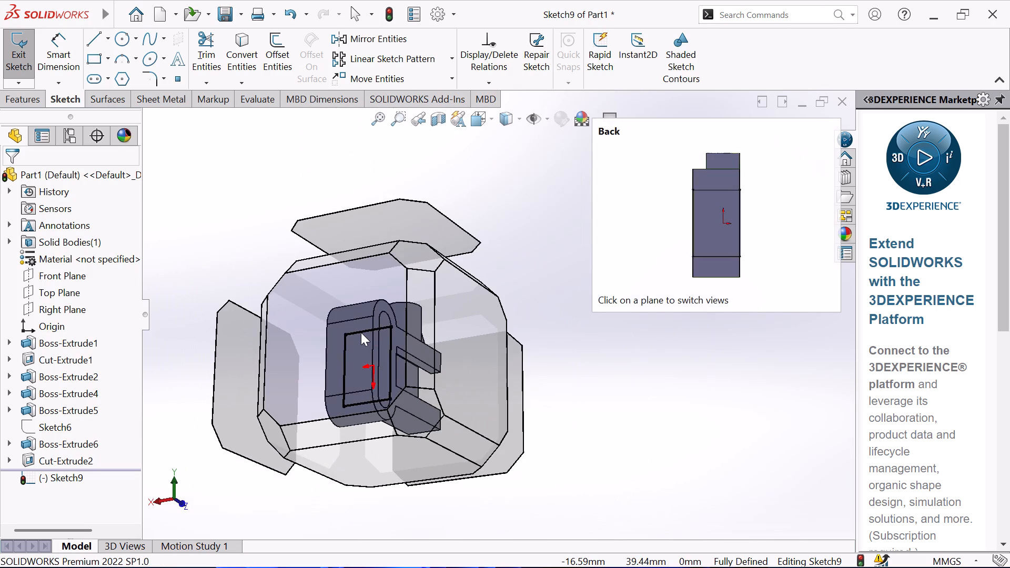
pyautogui.click(361, 331)
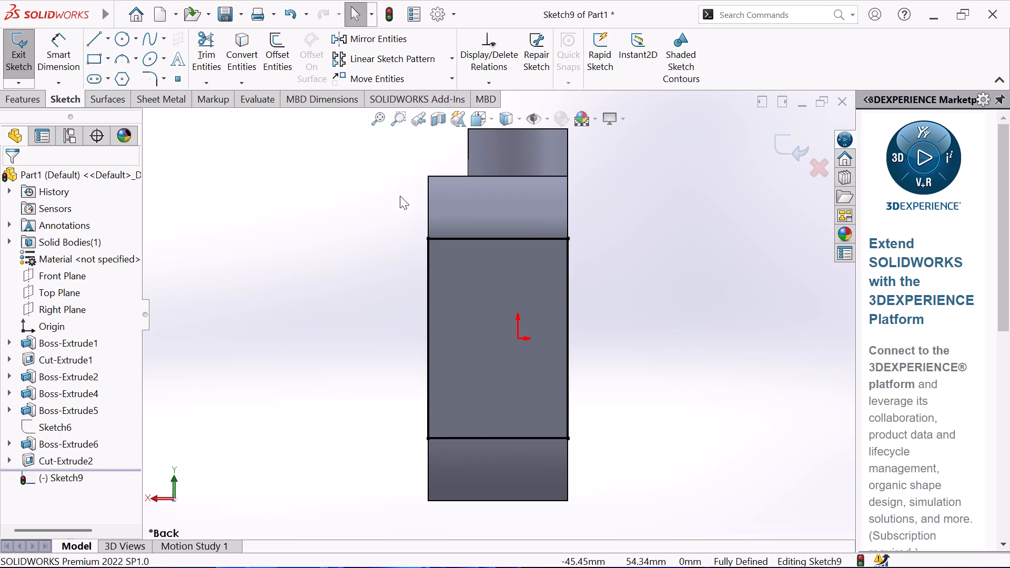
pyautogui.click(95, 42)
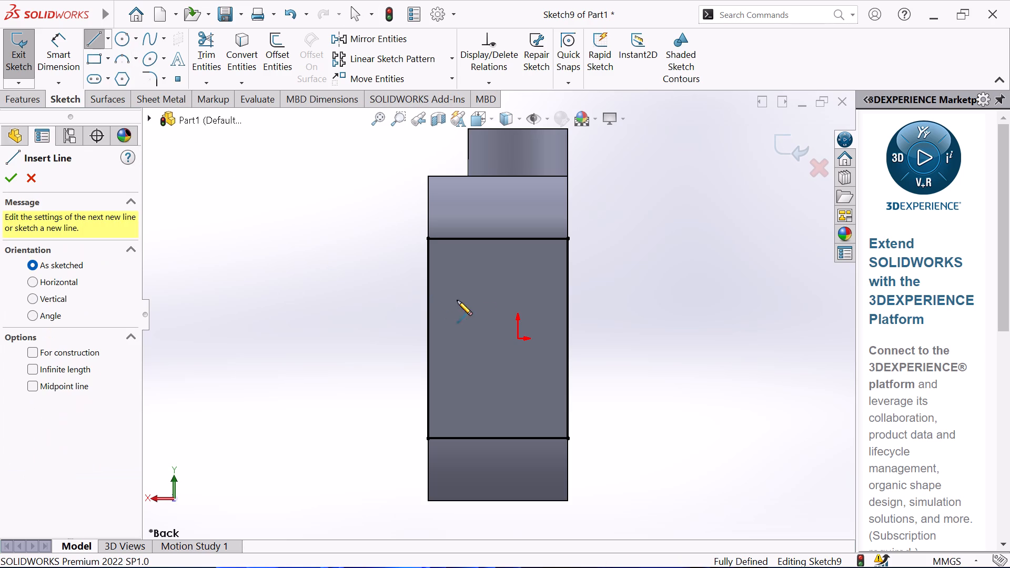
pyautogui.click(563, 279)
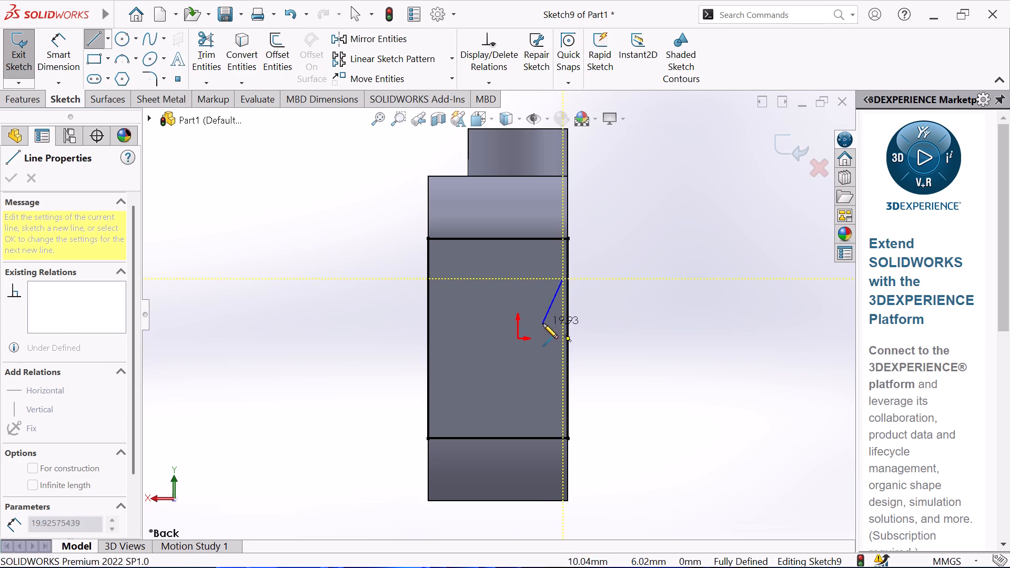
pyautogui.click(526, 278)
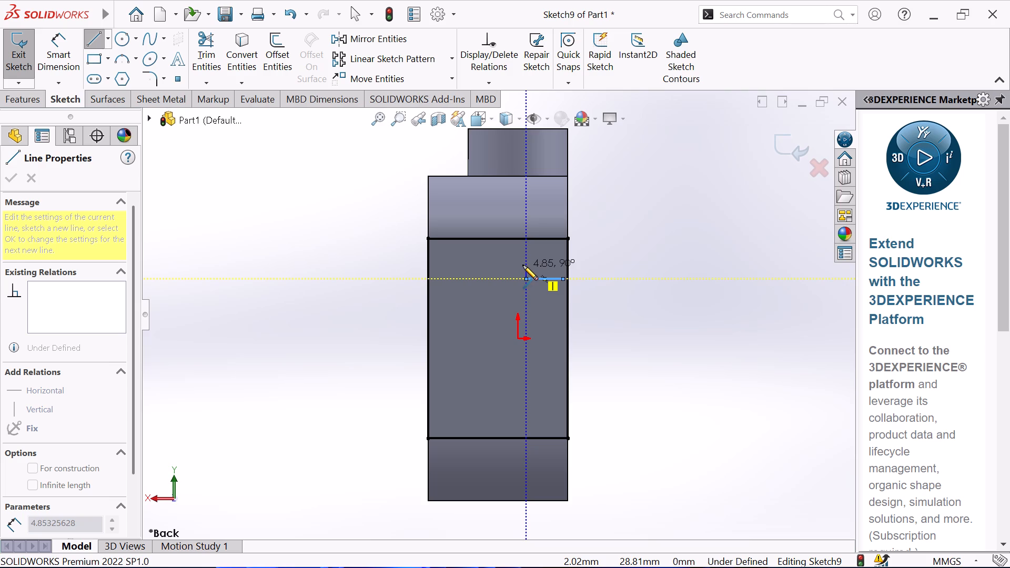
pyautogui.click(524, 260)
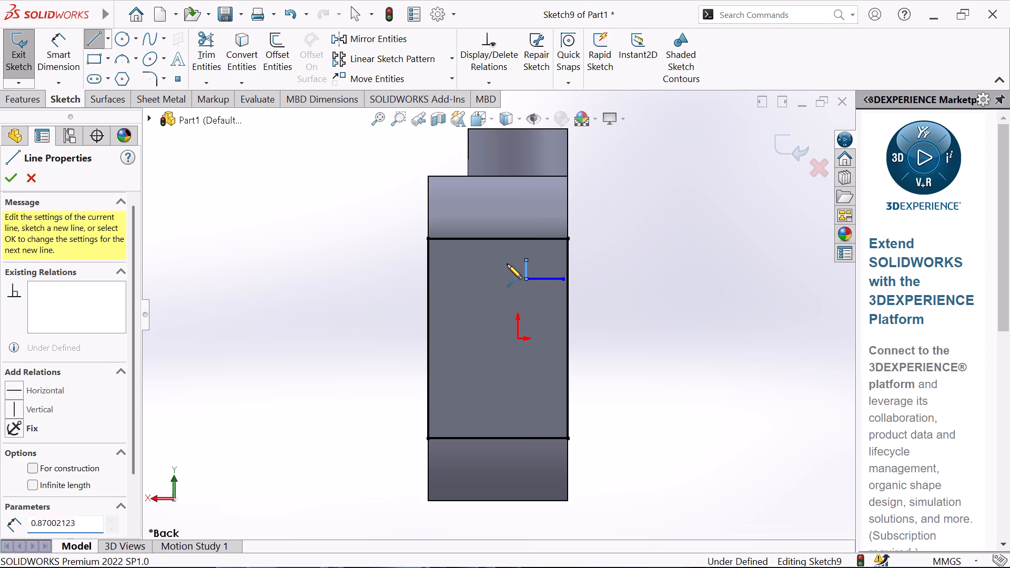
pyautogui.click(489, 260)
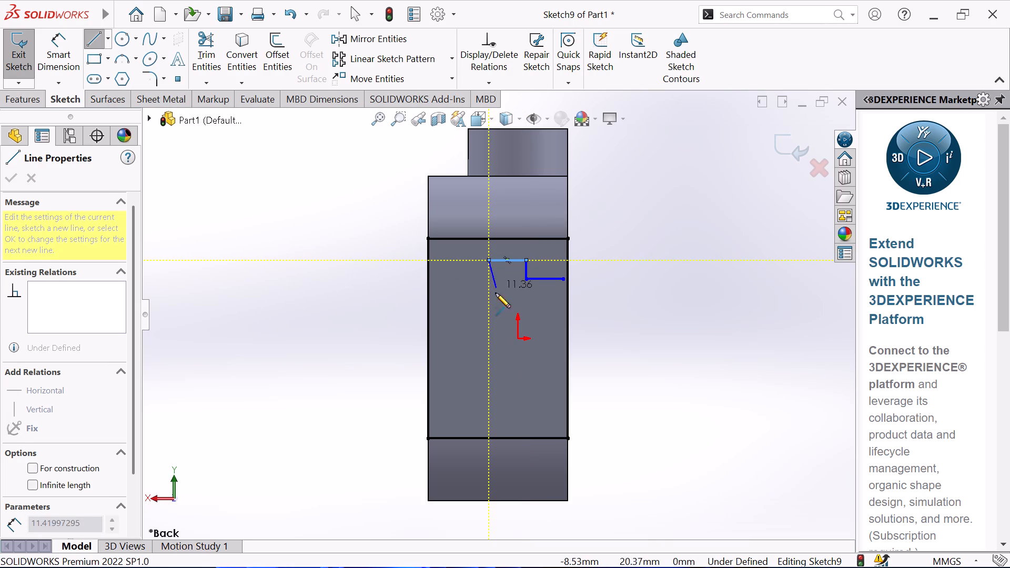
pyautogui.click(488, 409)
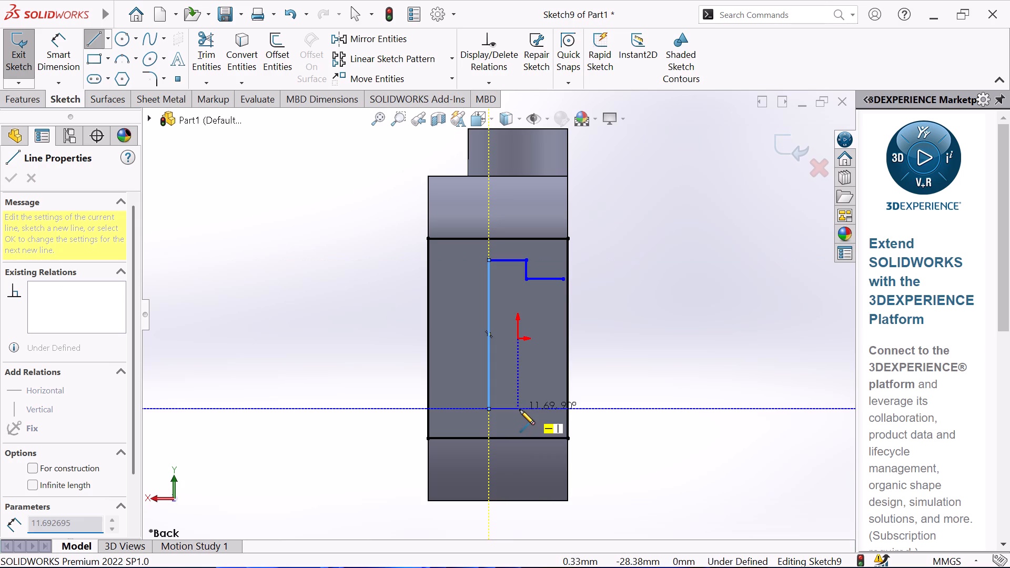
pyautogui.click(520, 410)
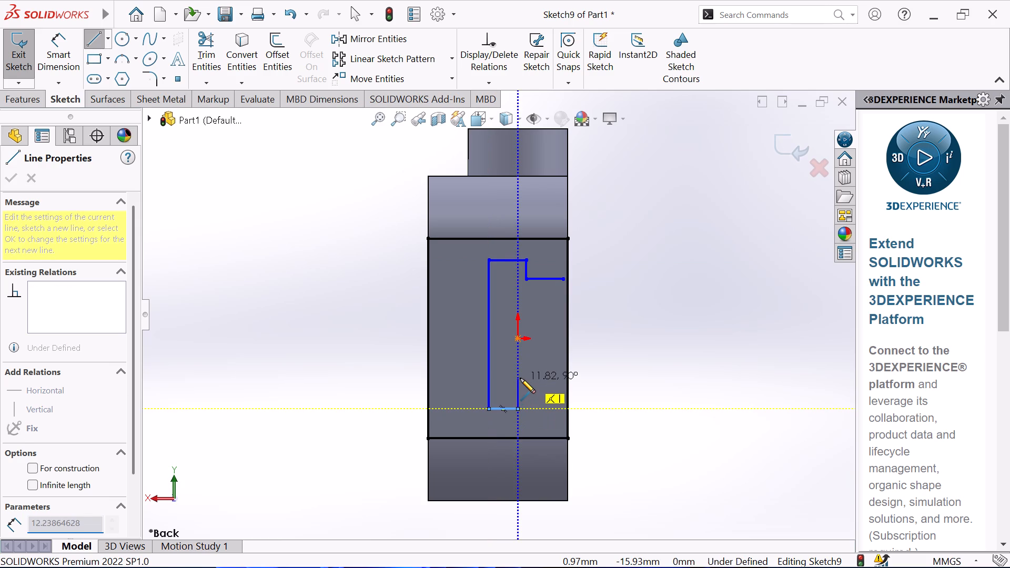
pyautogui.click(520, 378)
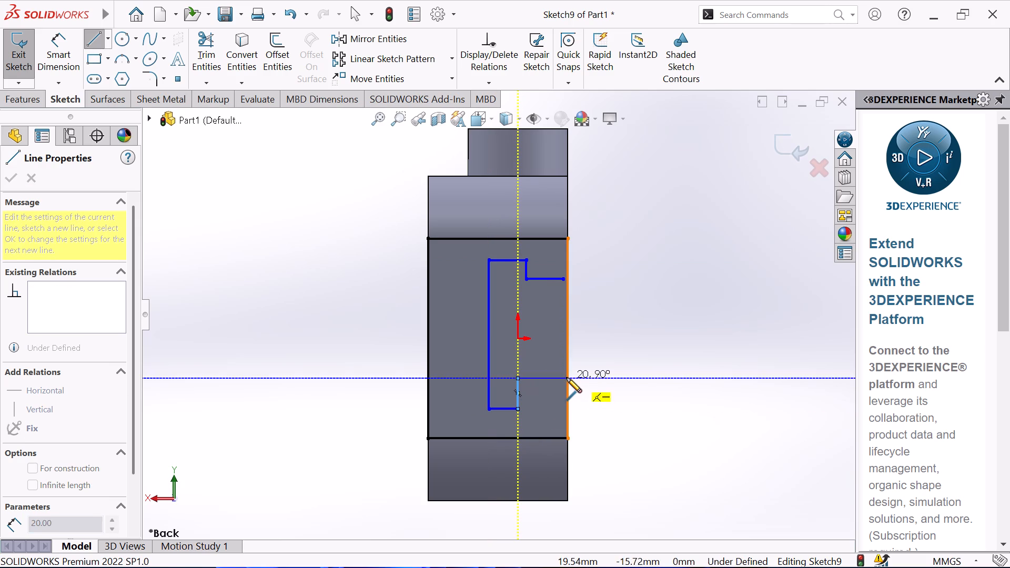
pyautogui.click(567, 377)
pyautogui.rightClick(623, 373)
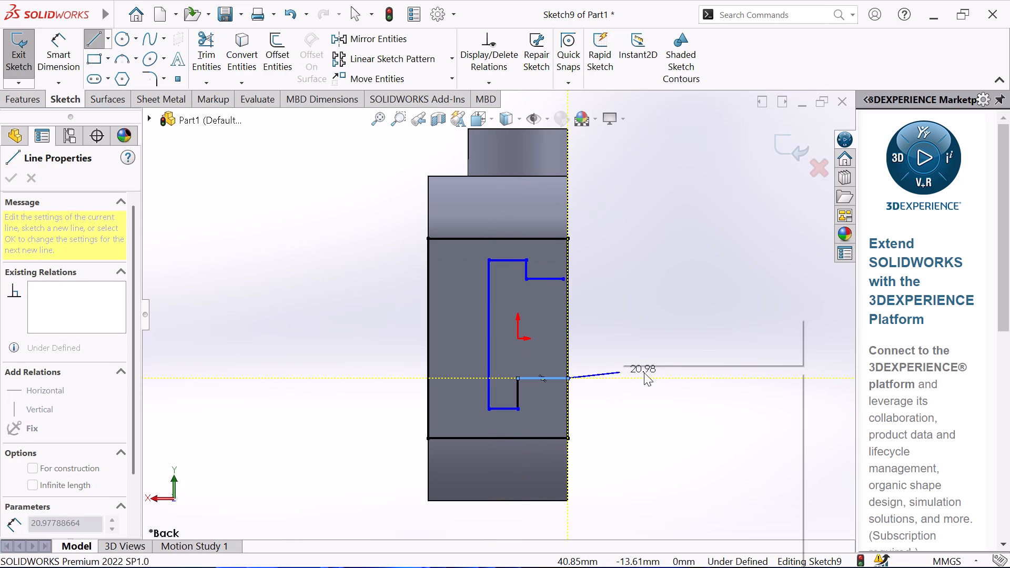
pyautogui.click(659, 389)
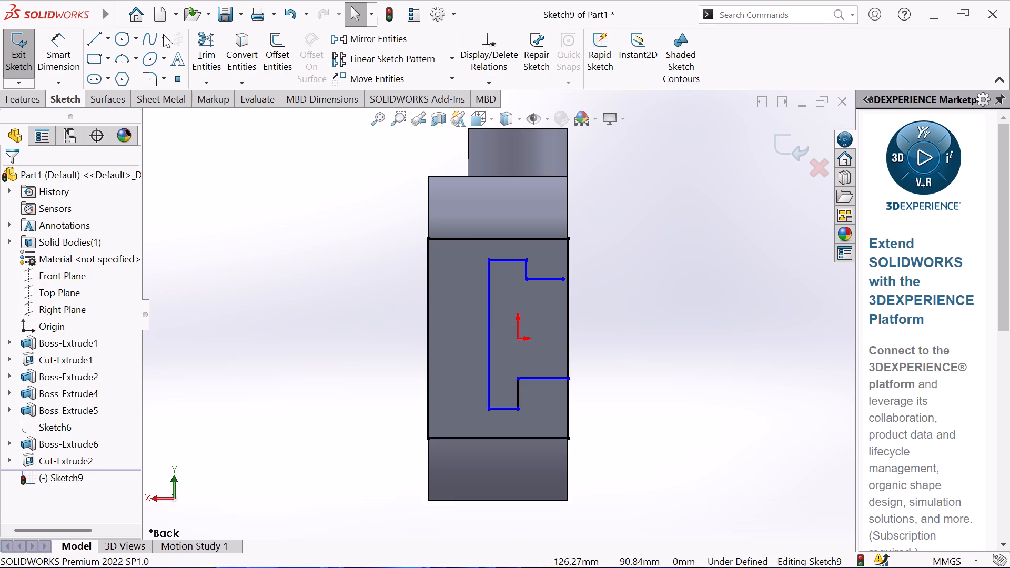
# Sketch a horizontal line about 135 mm long level with the origin, crossing the face and extending past both sides.
pyautogui.click(109, 39)
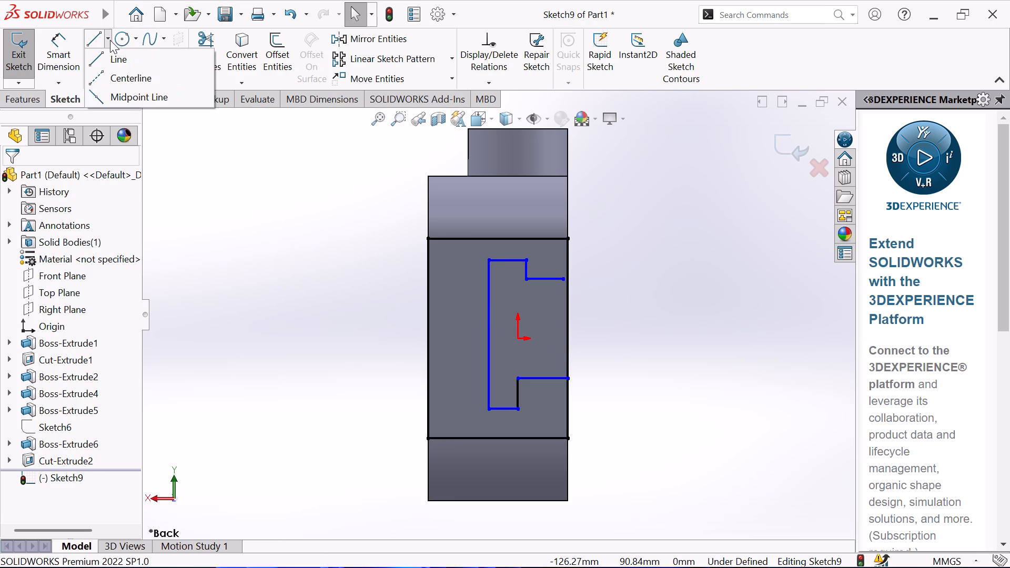
pyautogui.click(111, 59)
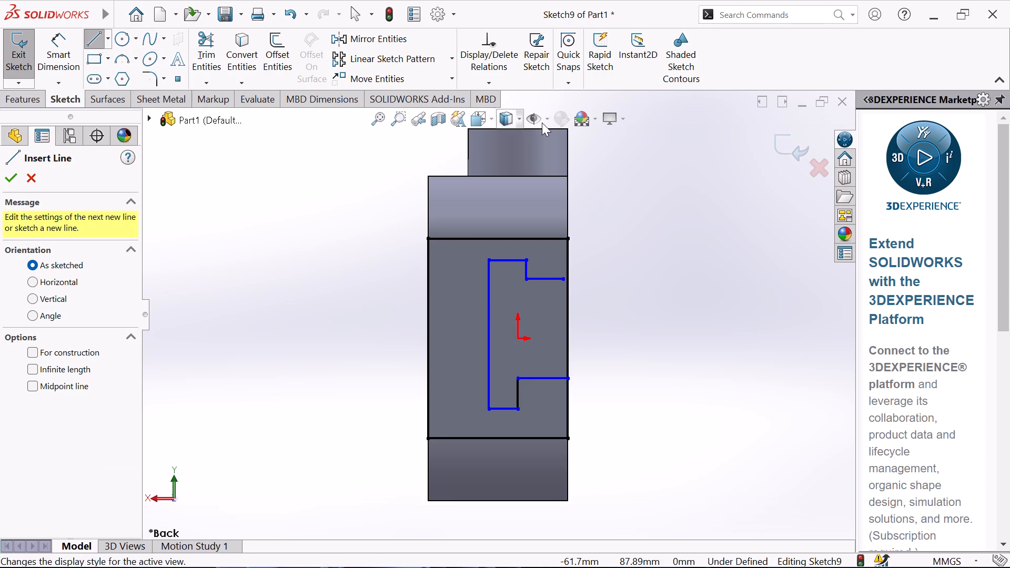
pyautogui.click(331, 337)
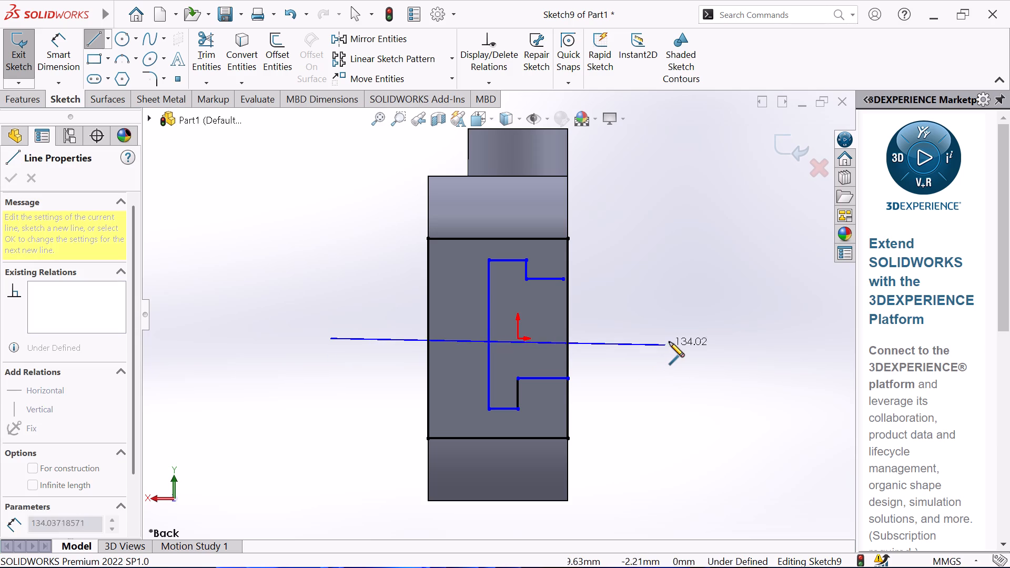
pyautogui.click(670, 339)
pyautogui.rightClick(660, 291)
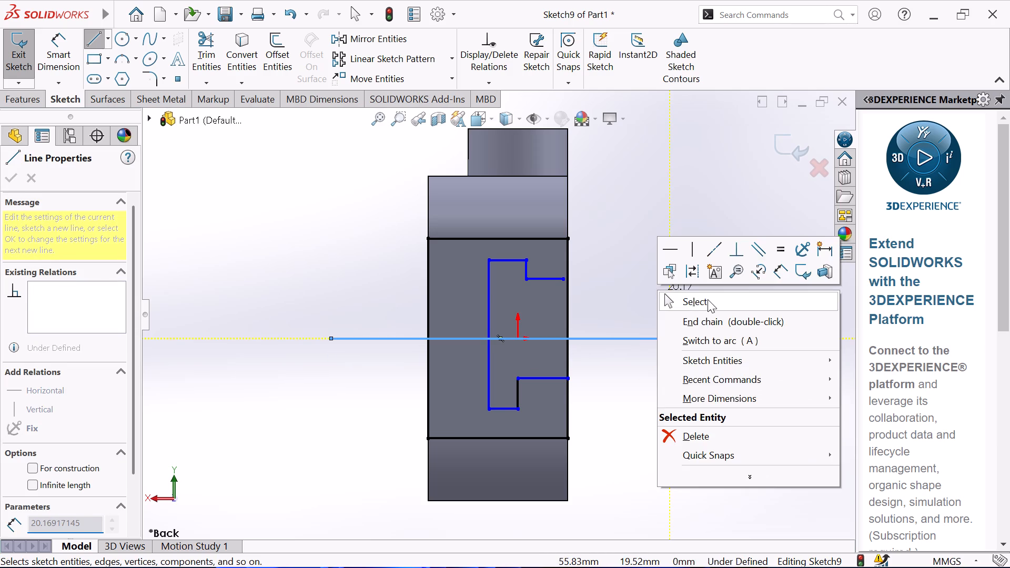
pyautogui.click(708, 299)
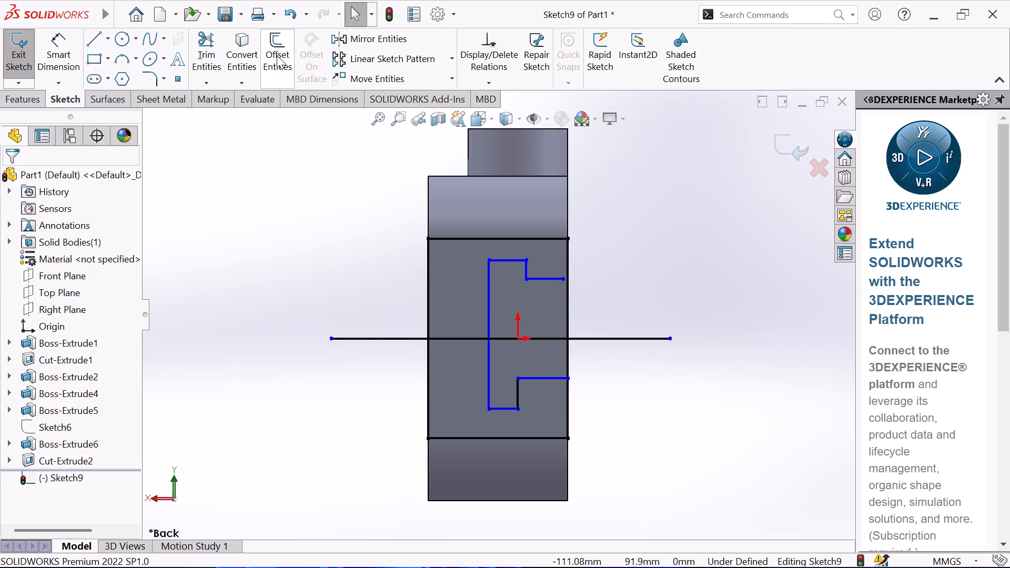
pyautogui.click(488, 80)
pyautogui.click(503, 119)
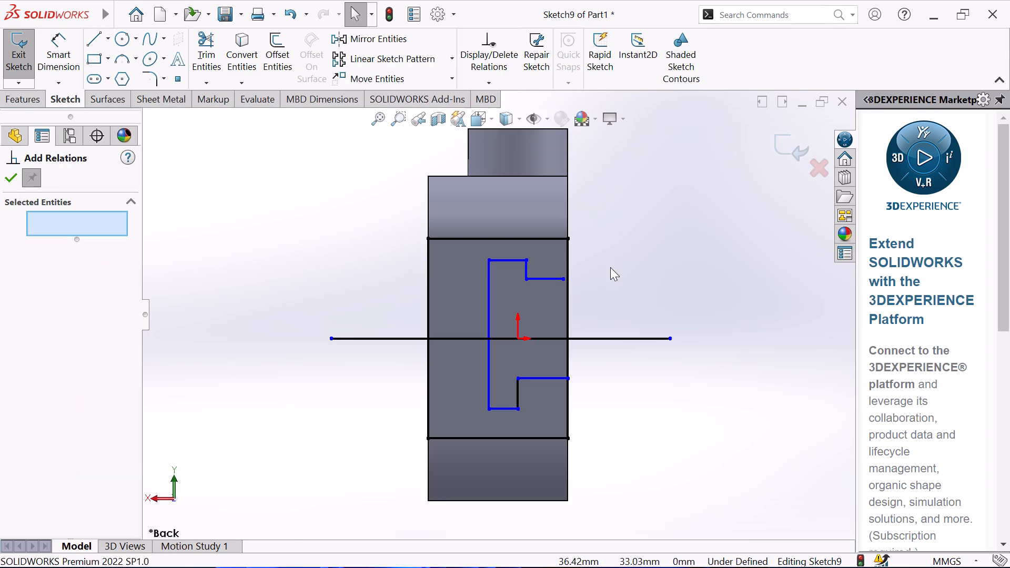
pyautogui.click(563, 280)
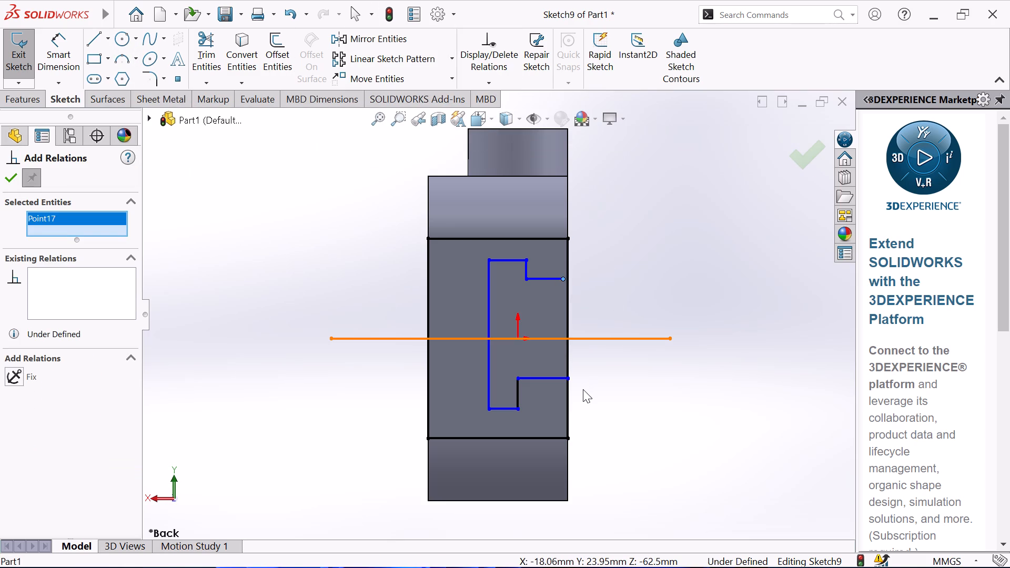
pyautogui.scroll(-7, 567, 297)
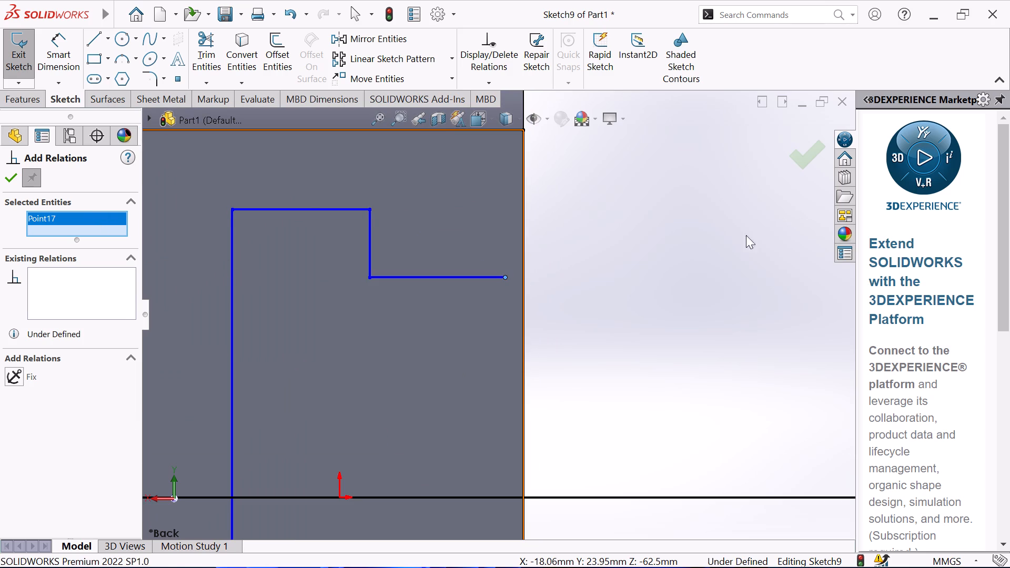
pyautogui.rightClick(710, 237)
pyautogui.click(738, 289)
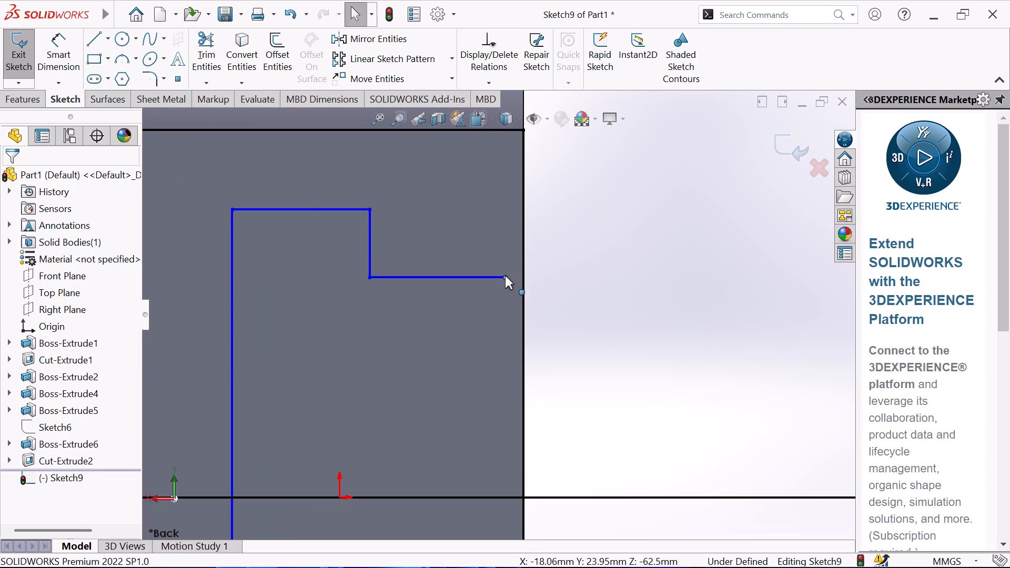
# Stretch the profile's upper leg past the face's vertical edge and trim the overhang back to that edge.
pyautogui.moveTo(506, 276); pyautogui.dragTo(557, 285)
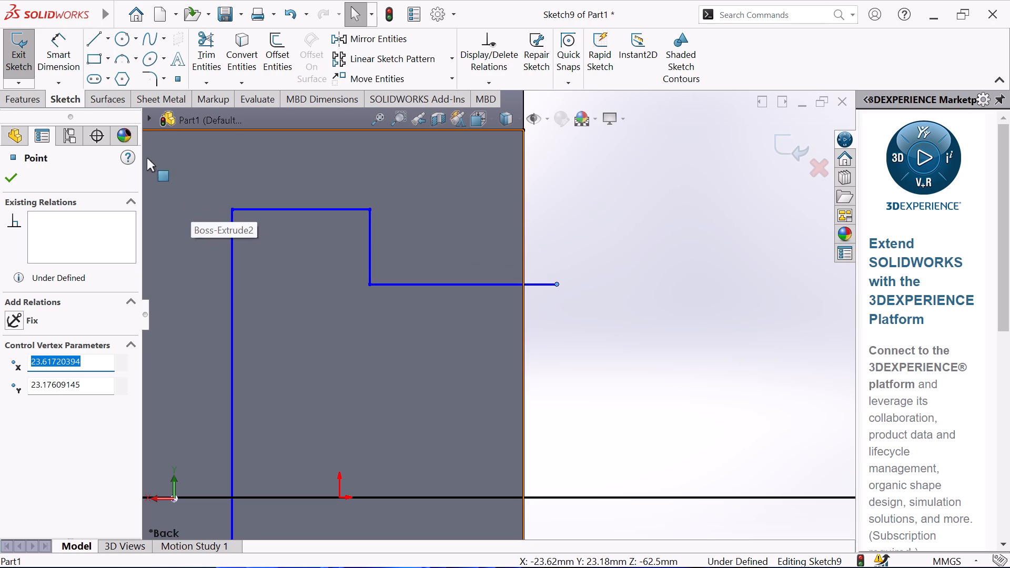
pyautogui.click(211, 55)
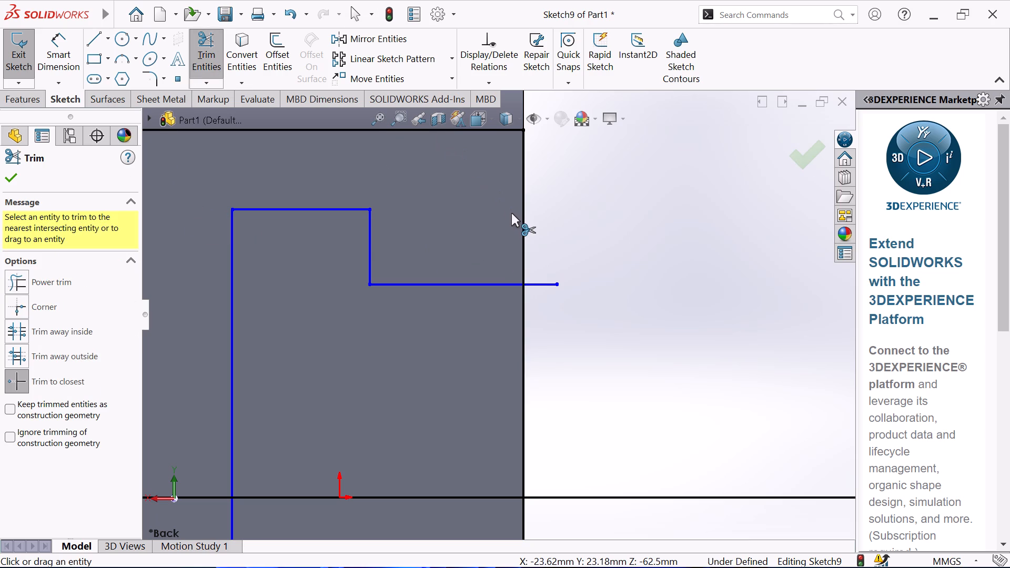
pyautogui.click(545, 284)
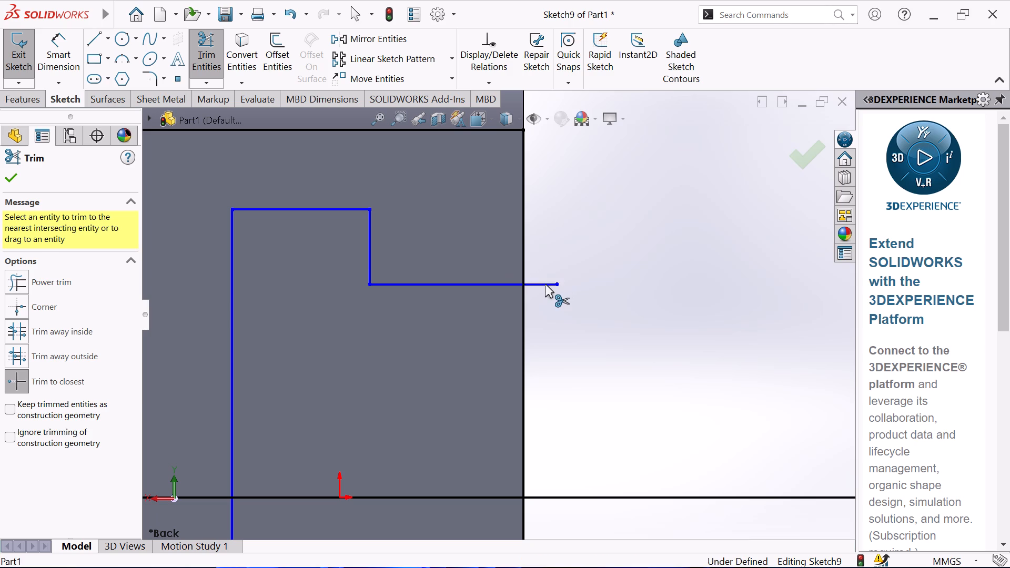
pyautogui.rightClick(557, 280)
pyautogui.click(608, 326)
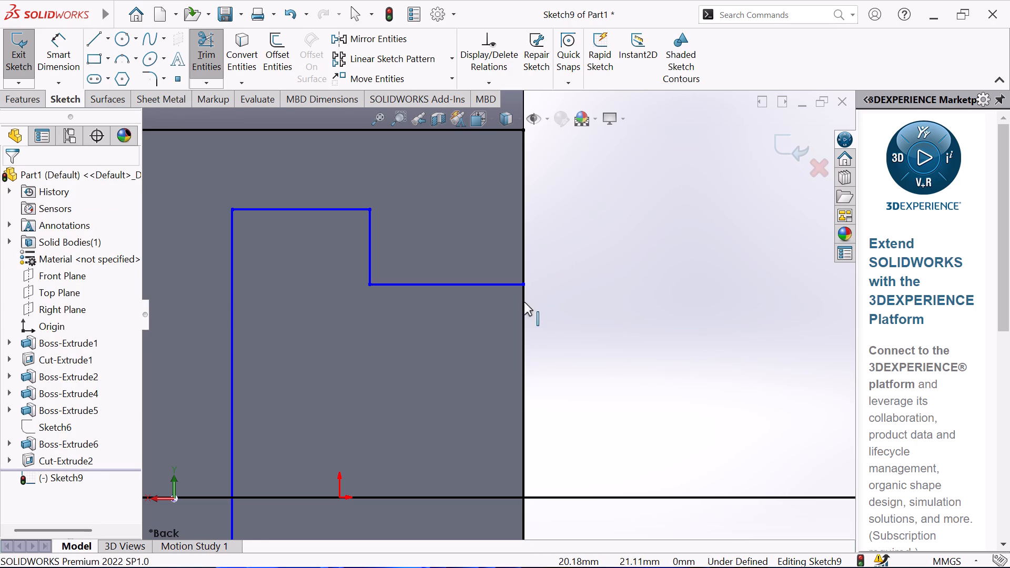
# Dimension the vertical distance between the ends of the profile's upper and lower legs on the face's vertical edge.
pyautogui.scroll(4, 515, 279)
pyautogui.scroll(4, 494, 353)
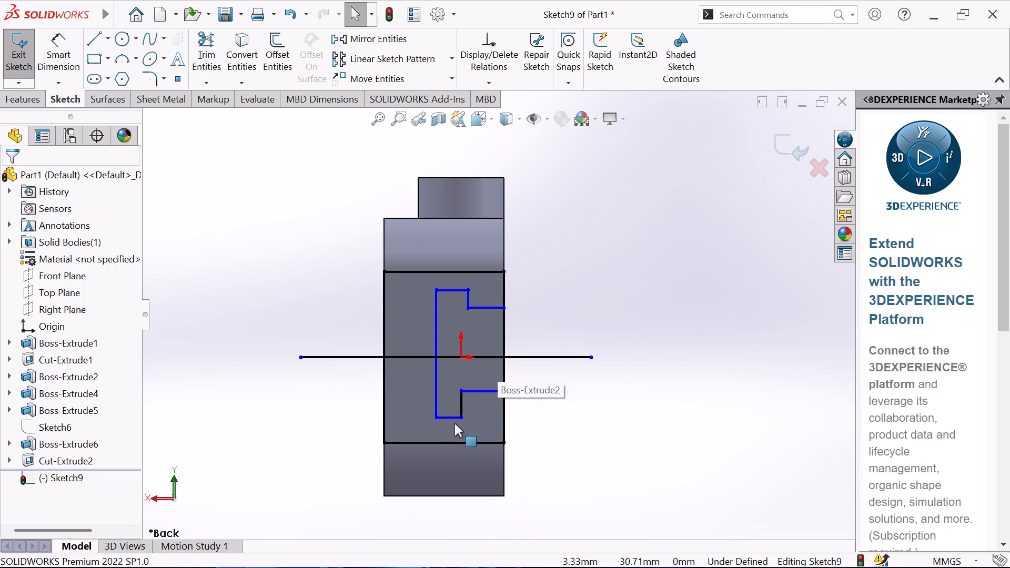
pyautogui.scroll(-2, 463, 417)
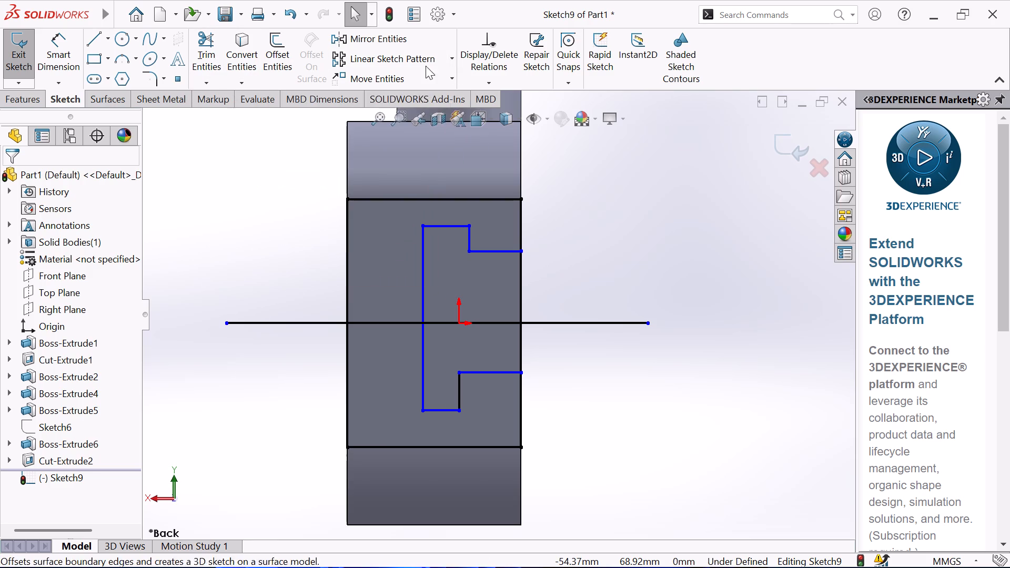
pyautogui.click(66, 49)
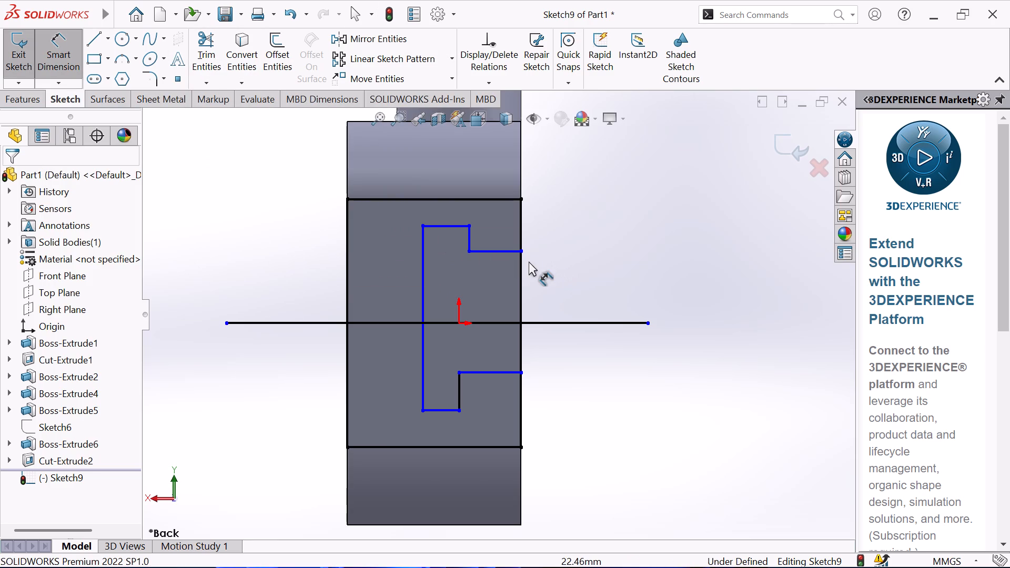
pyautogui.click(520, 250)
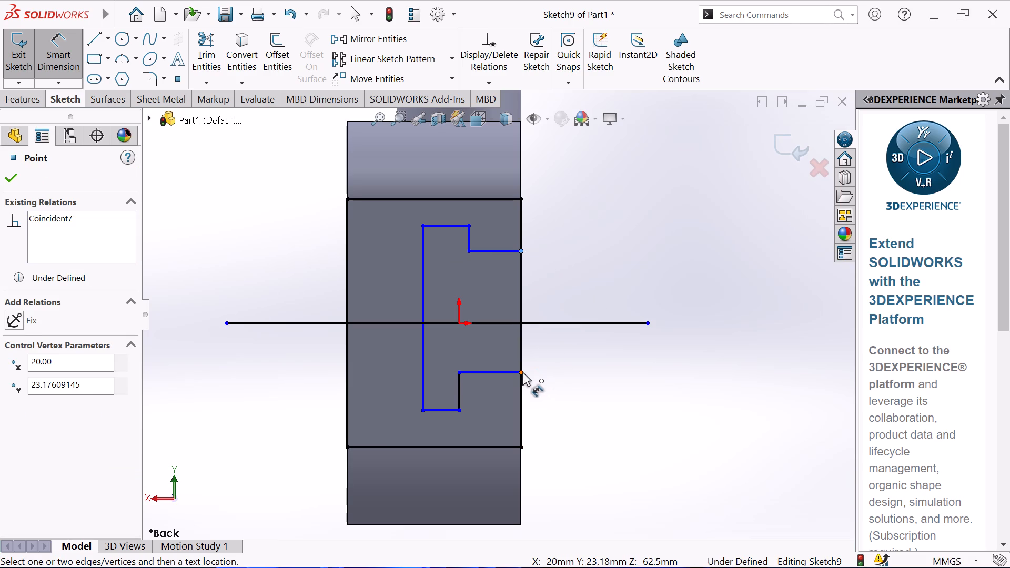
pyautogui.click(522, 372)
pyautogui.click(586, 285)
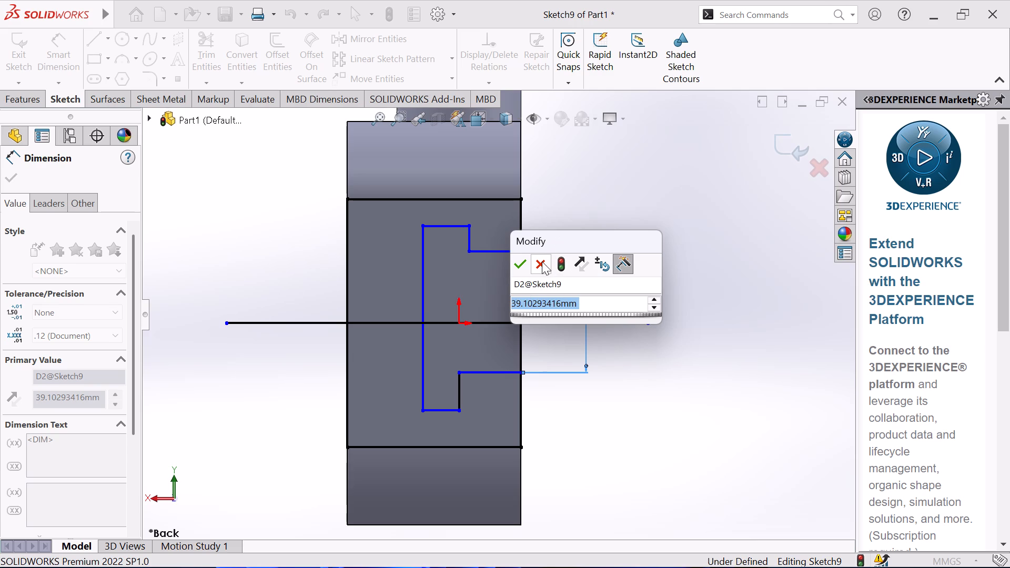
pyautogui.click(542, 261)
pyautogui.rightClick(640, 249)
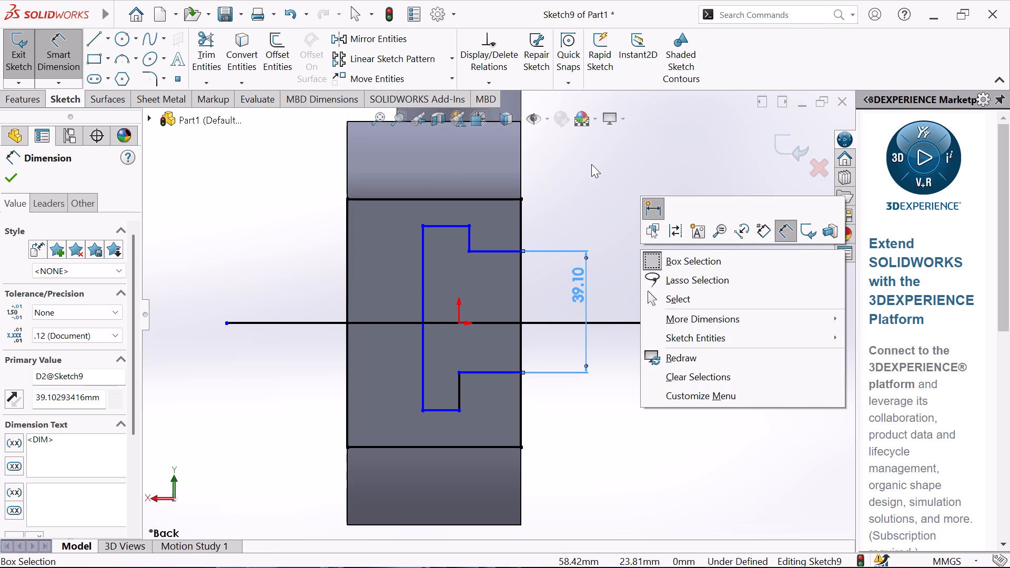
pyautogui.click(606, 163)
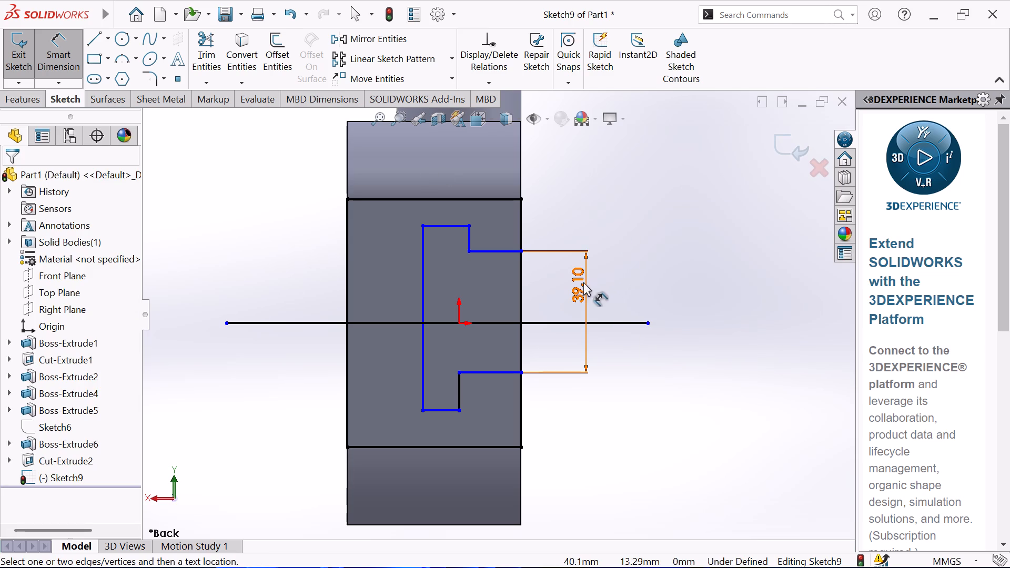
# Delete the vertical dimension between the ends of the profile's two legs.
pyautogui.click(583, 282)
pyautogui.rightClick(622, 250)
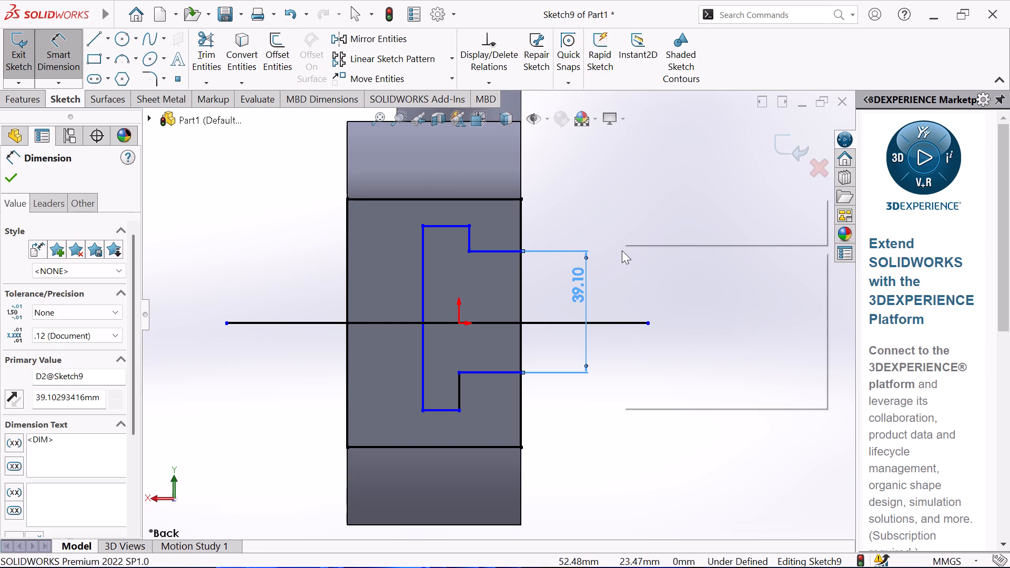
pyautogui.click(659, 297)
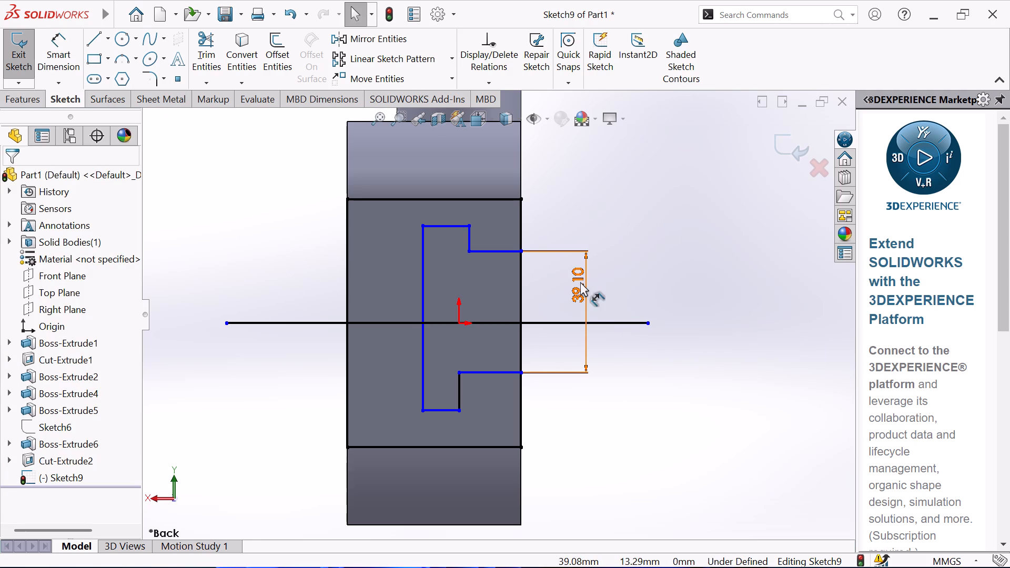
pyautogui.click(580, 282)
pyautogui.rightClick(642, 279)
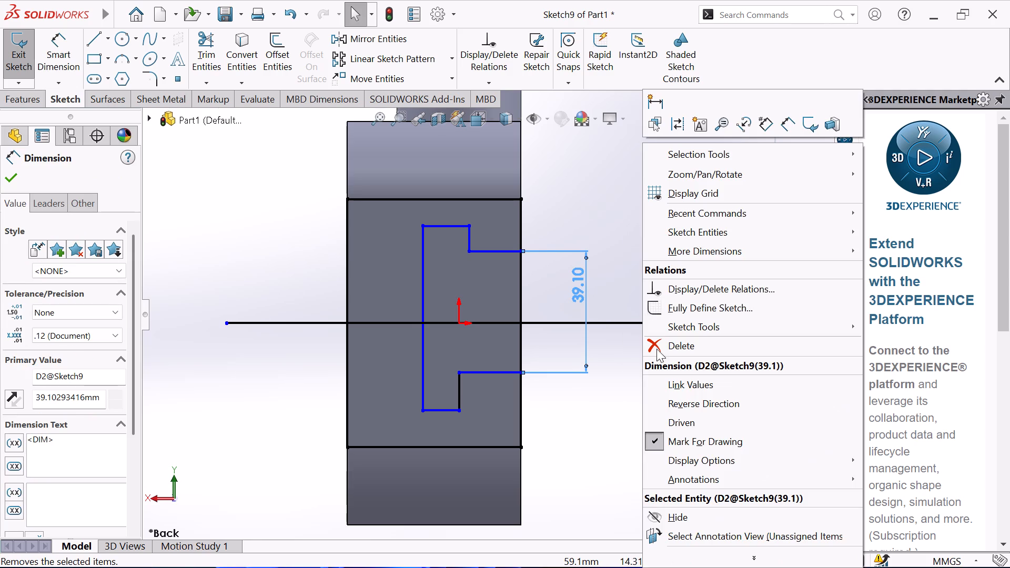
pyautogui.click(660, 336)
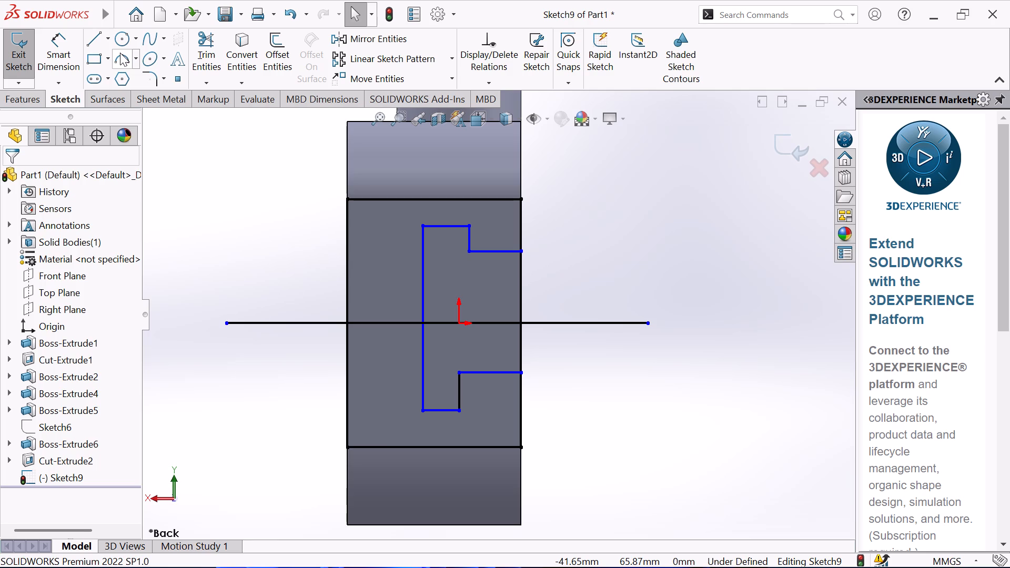
# Dimension the upper leg's end 22 mm below the face's adjacent top corner.
pyautogui.click(68, 49)
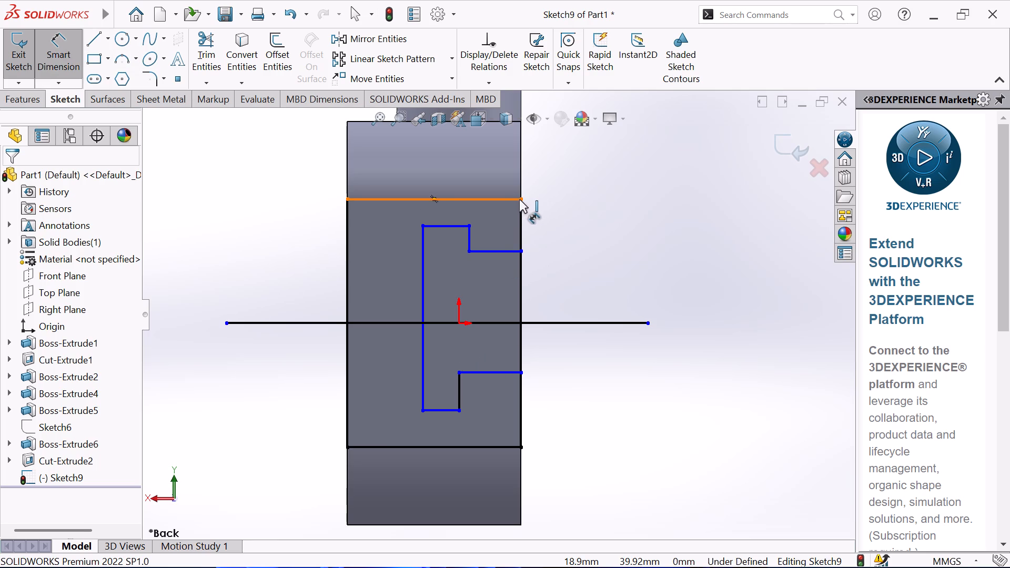
pyautogui.click(519, 199)
pyautogui.click(521, 251)
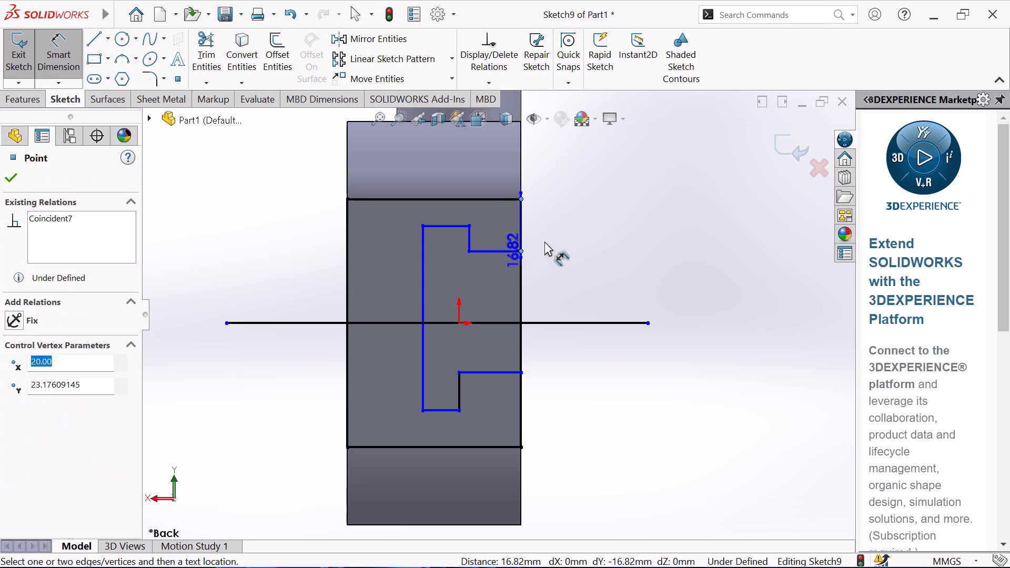
pyautogui.click(558, 226)
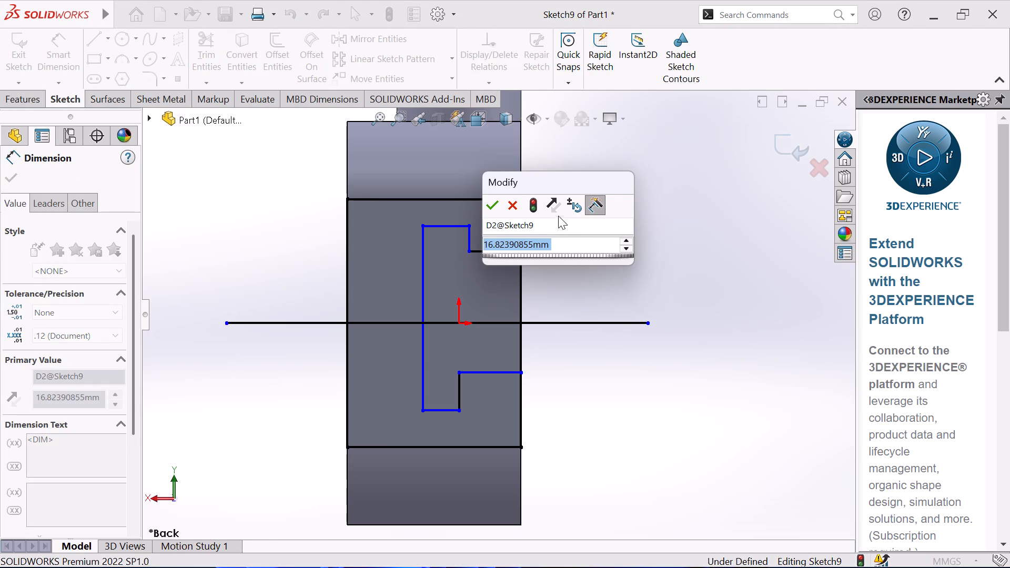
pyautogui.press('2')
pyautogui.press('2')
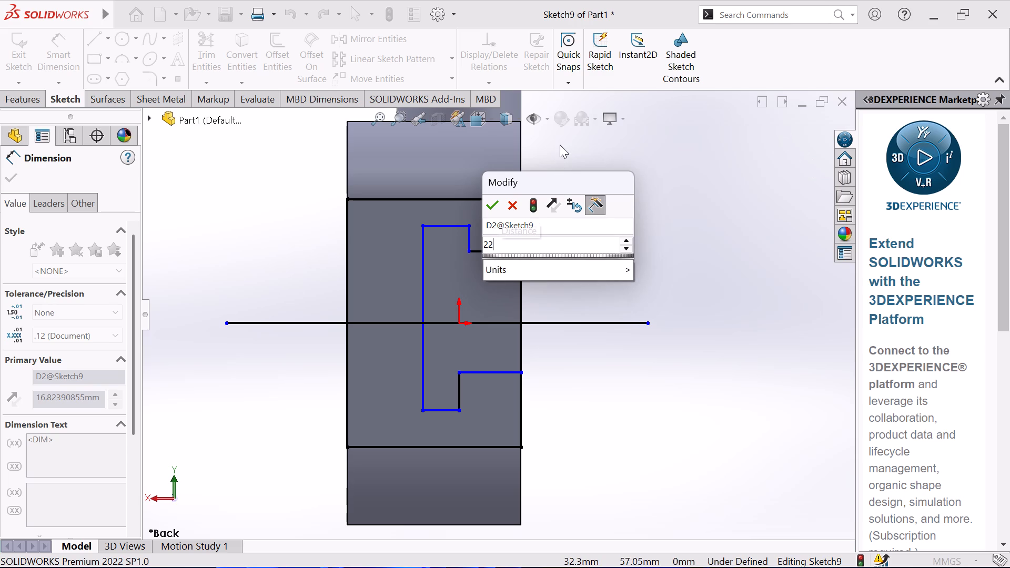
pyautogui.press('Return')
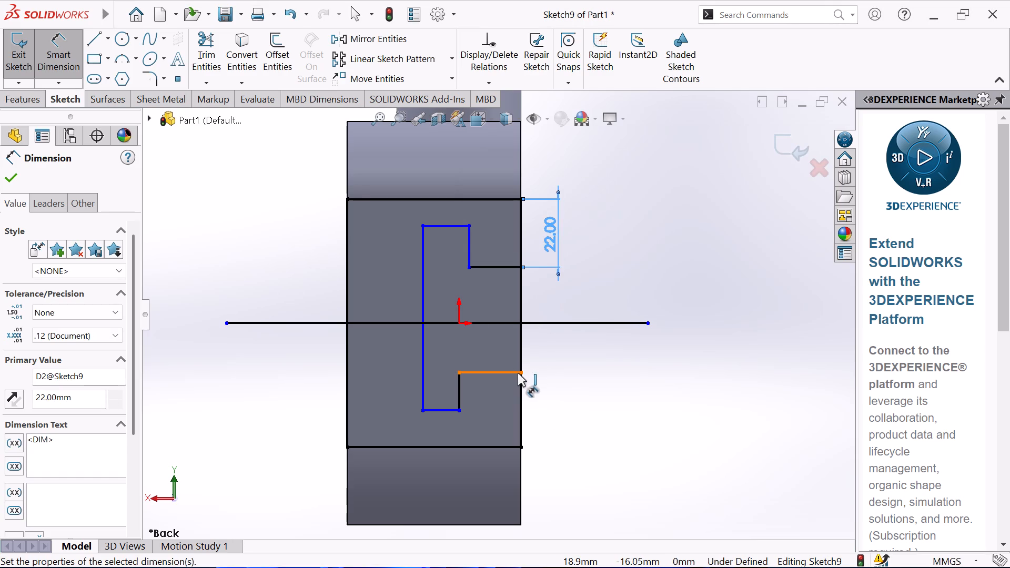
# Dimension the lower leg's end 22 mm above the face's adjacent bottom corner.
pyautogui.click(521, 373)
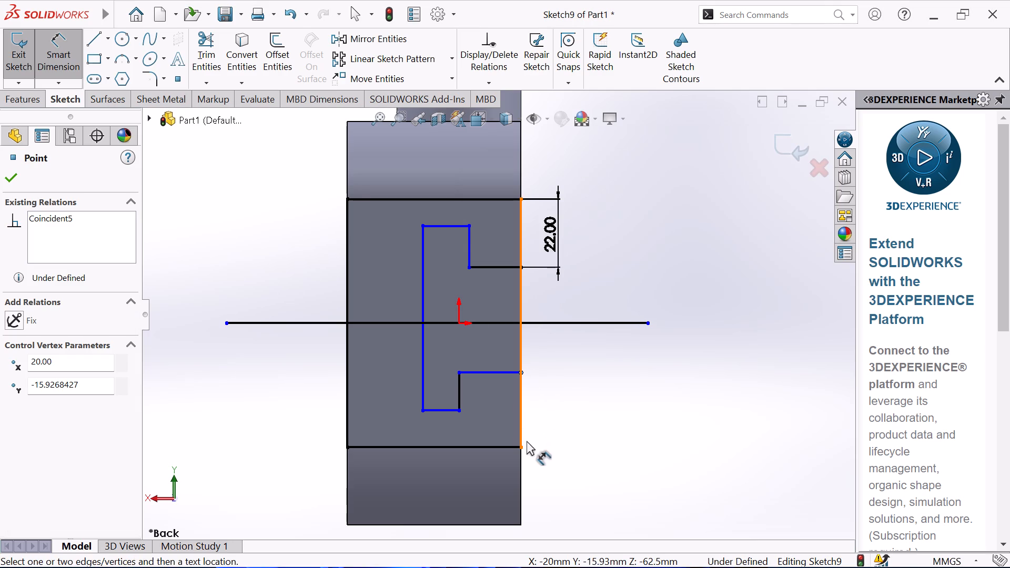
pyautogui.click(523, 449)
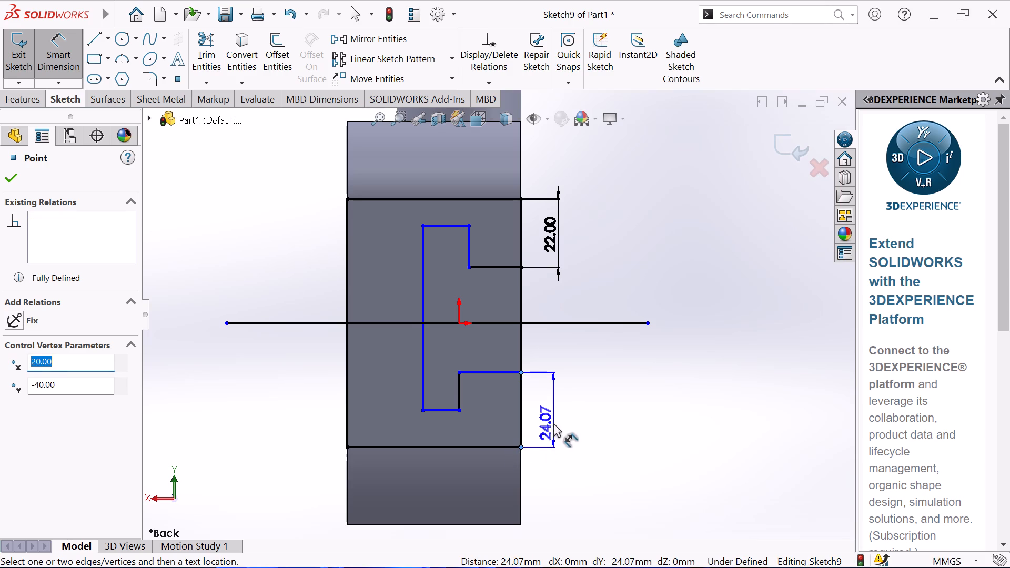
pyautogui.click(552, 413)
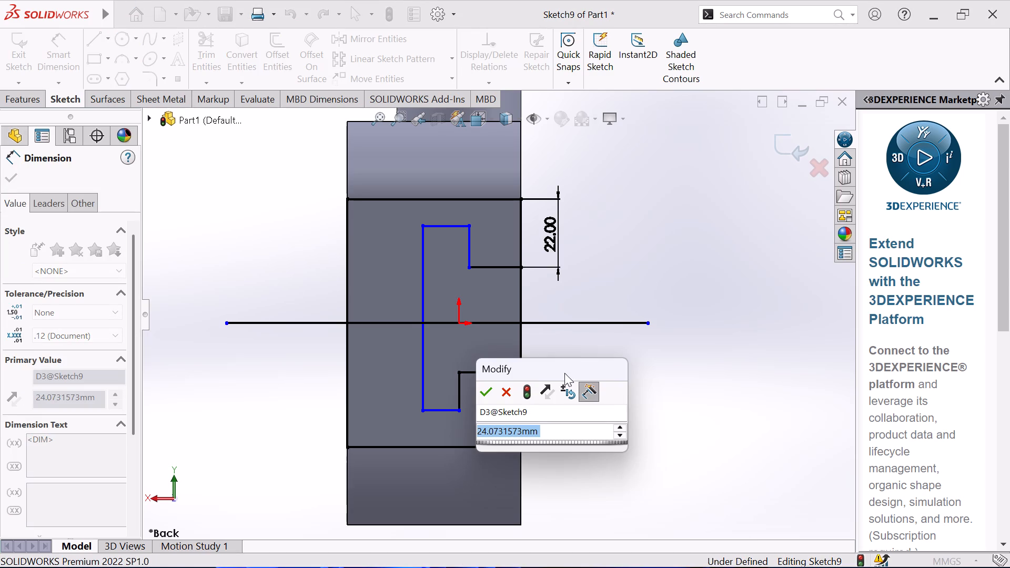
pyautogui.press('2')
pyautogui.press('2')
pyautogui.press('Return')
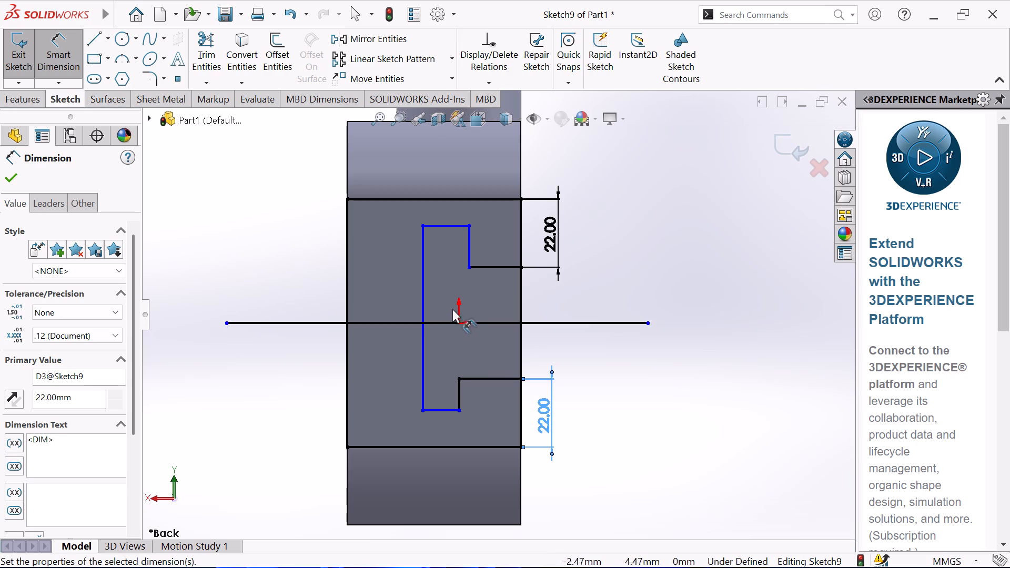
# Dimension the profile's long vertical spine to 64 mm and leave the dimension tool.
pyautogui.click(422, 287)
pyautogui.click(276, 330)
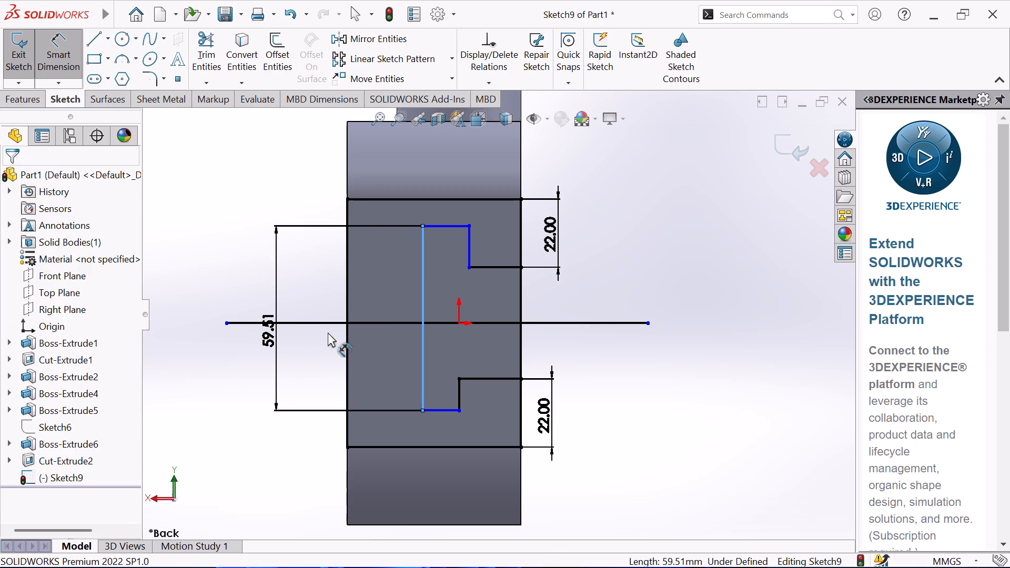
pyautogui.press('6')
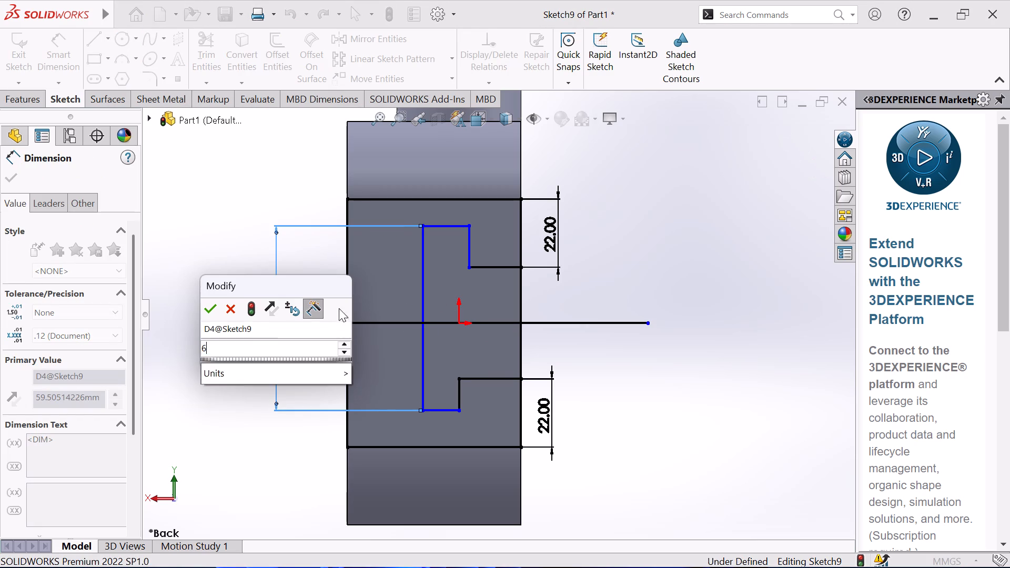
pyautogui.press('4')
pyautogui.press('Return')
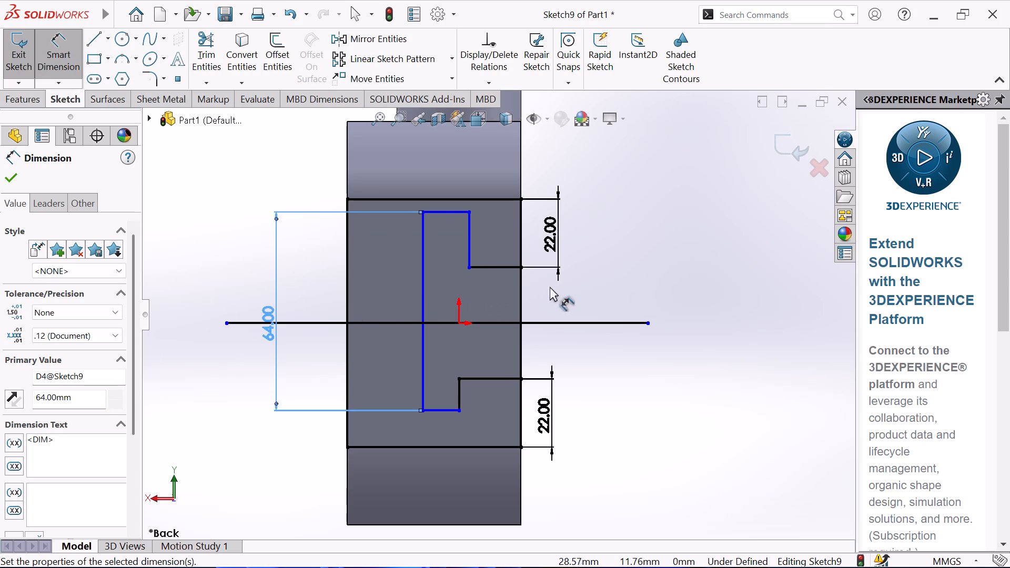
pyautogui.rightClick(622, 283)
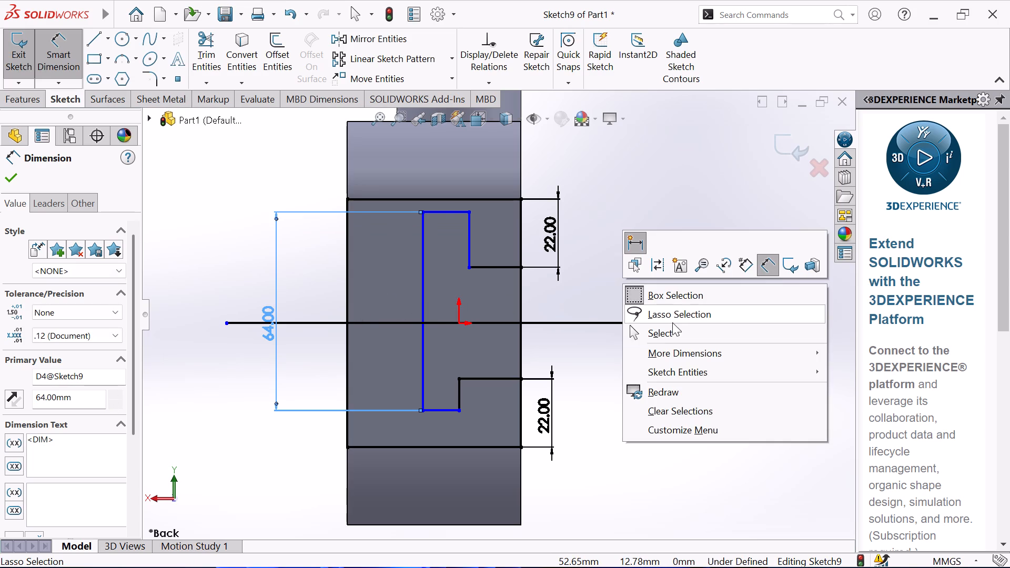
pyautogui.click(659, 333)
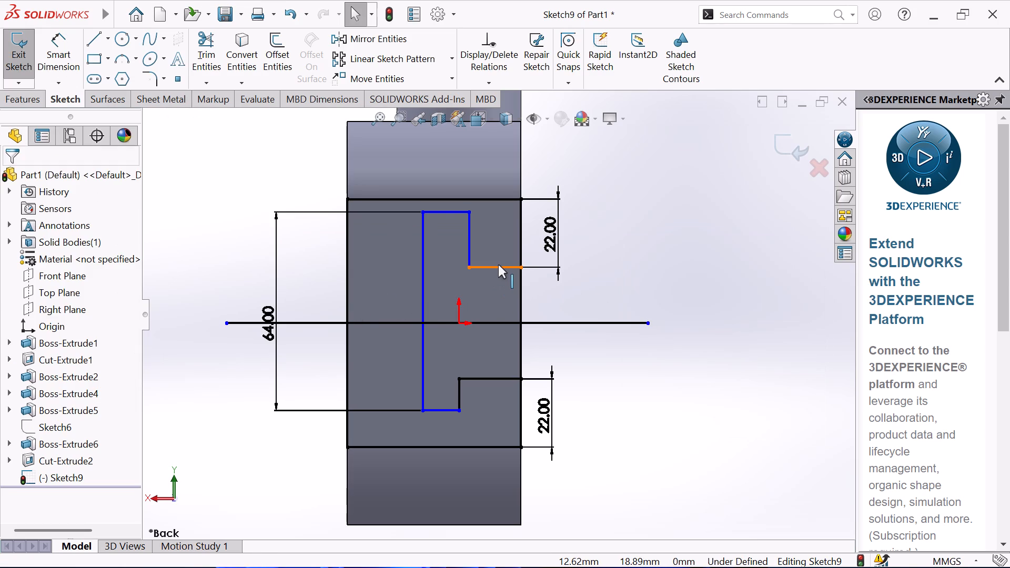
# Convert the long horizontal line through the origin into a construction line.
pyautogui.click(613, 321)
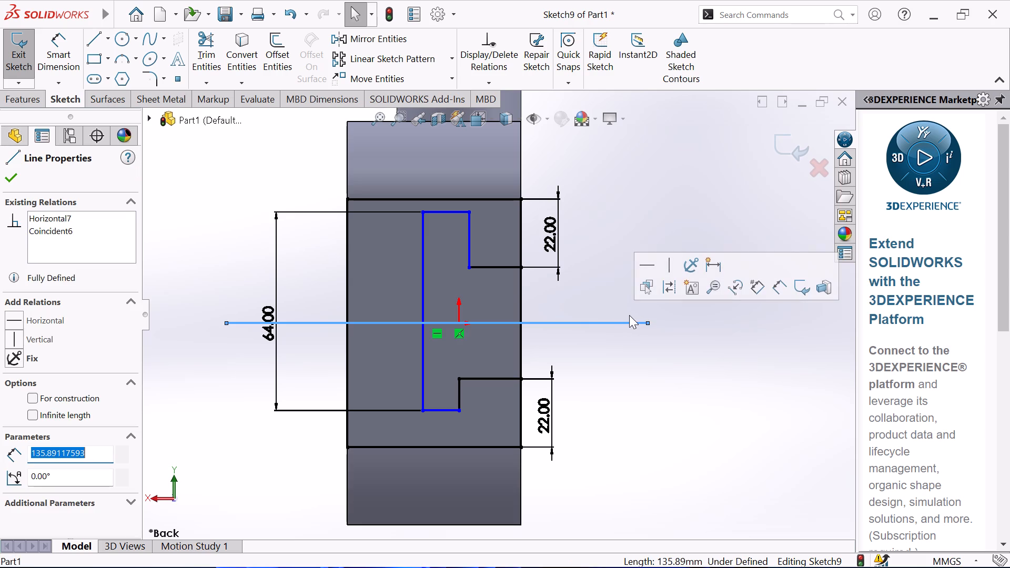
pyautogui.click(33, 397)
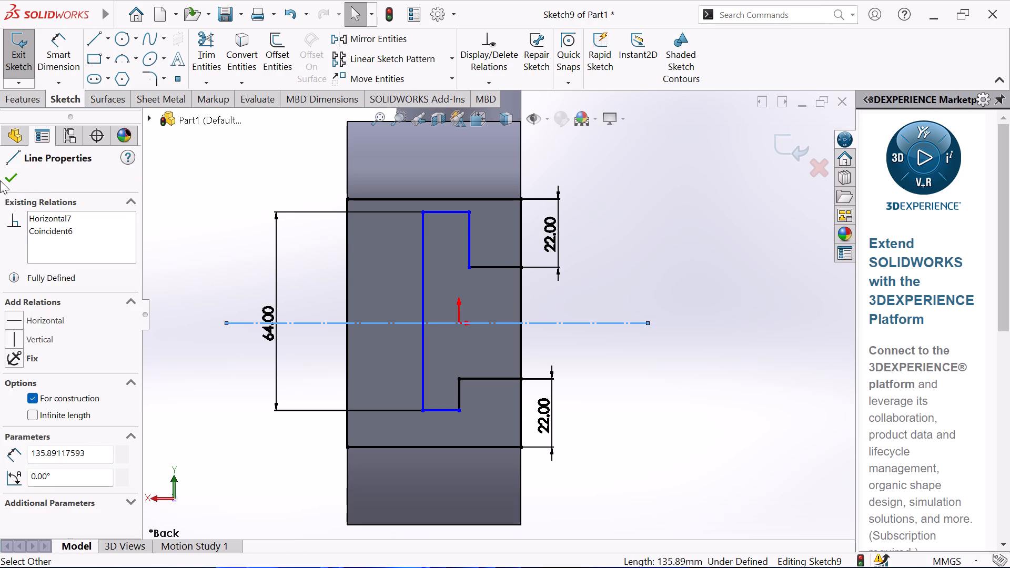
pyautogui.click(6, 175)
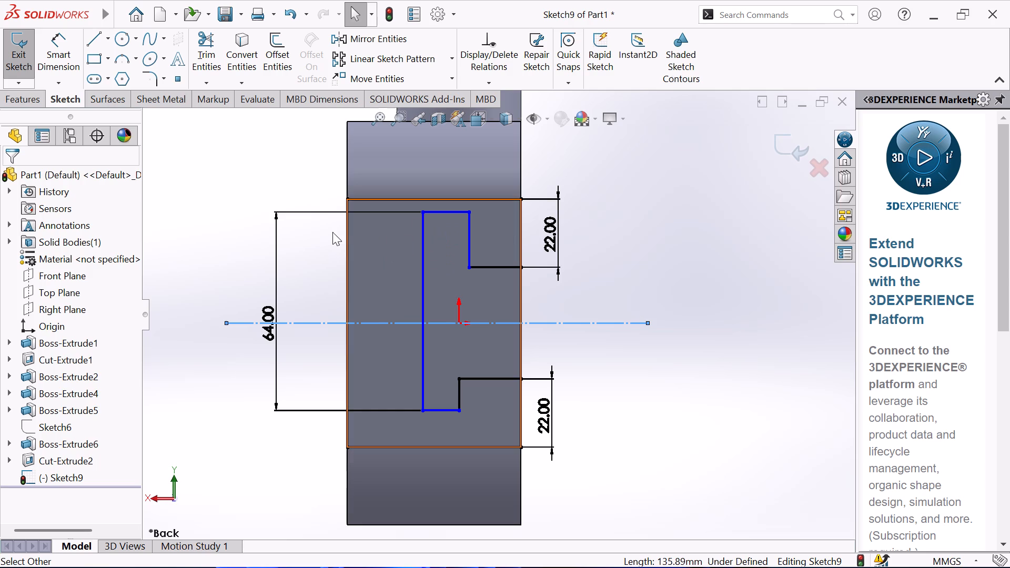
pyautogui.click(241, 208)
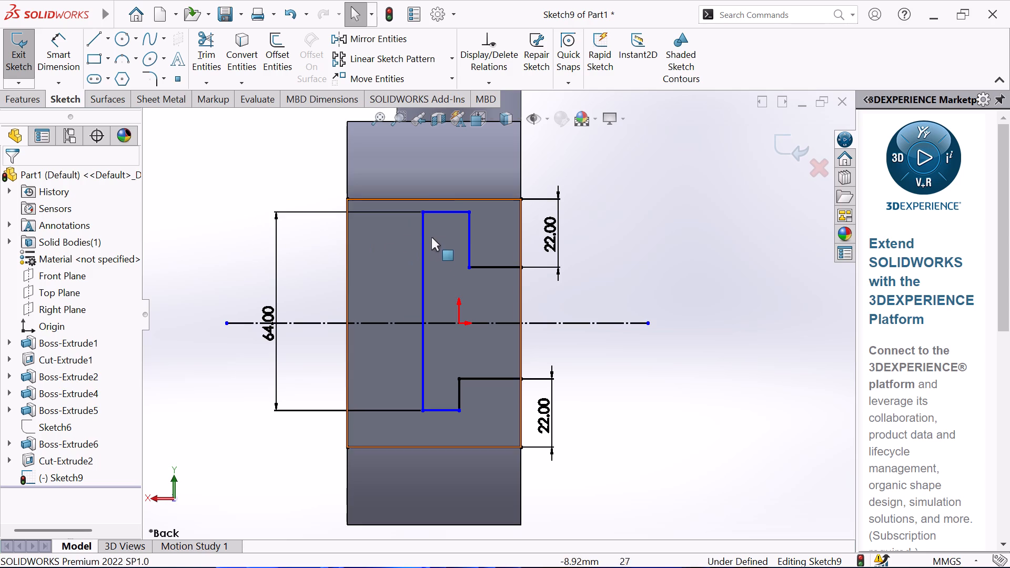
# Add a Symmetric relation between the spine's upper and lower endpoints about the horizontal construction line.
pyautogui.click(422, 214)
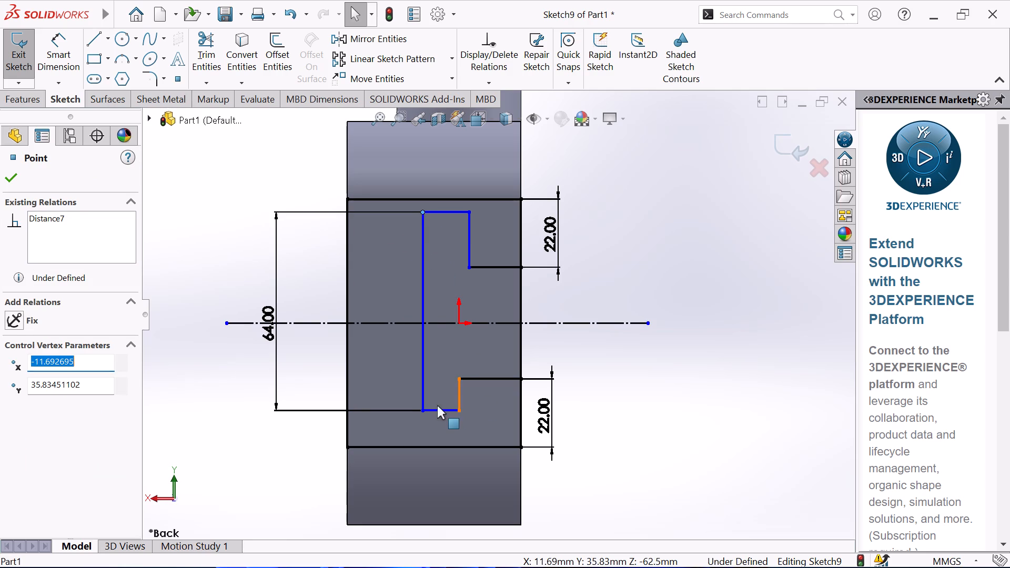
pyautogui.click(420, 411)
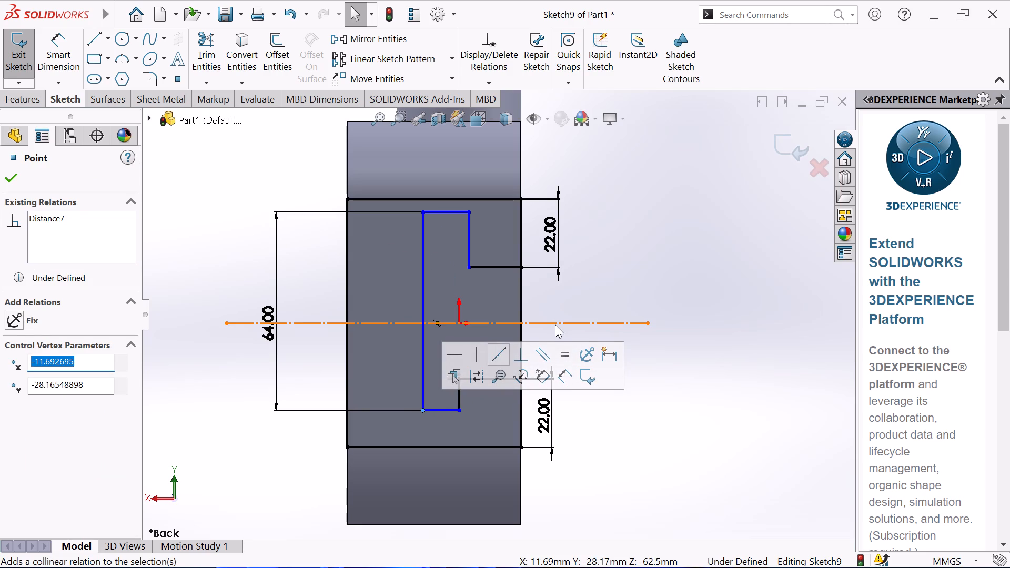
pyautogui.click(487, 82)
pyautogui.click(531, 114)
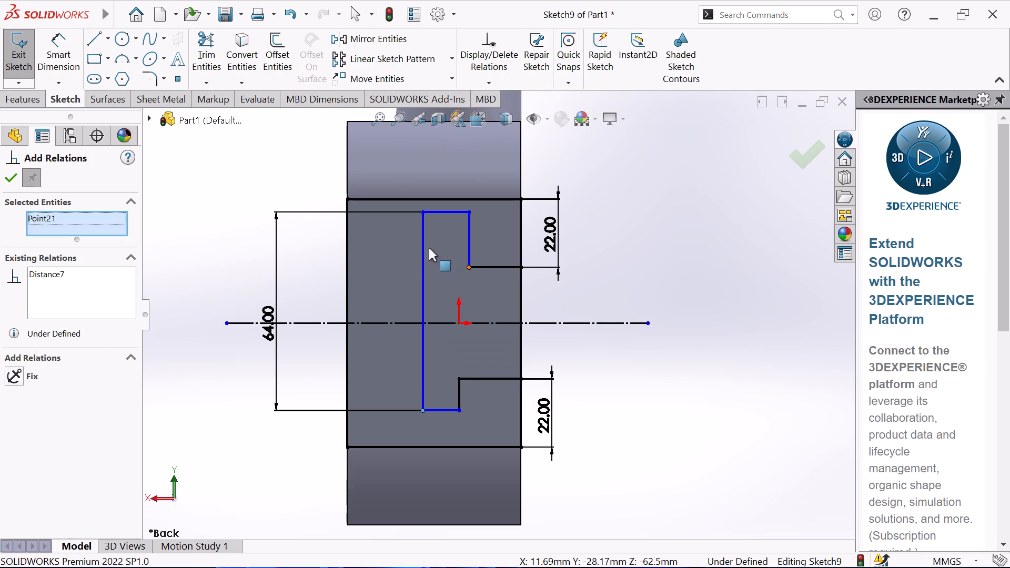
pyautogui.click(421, 210)
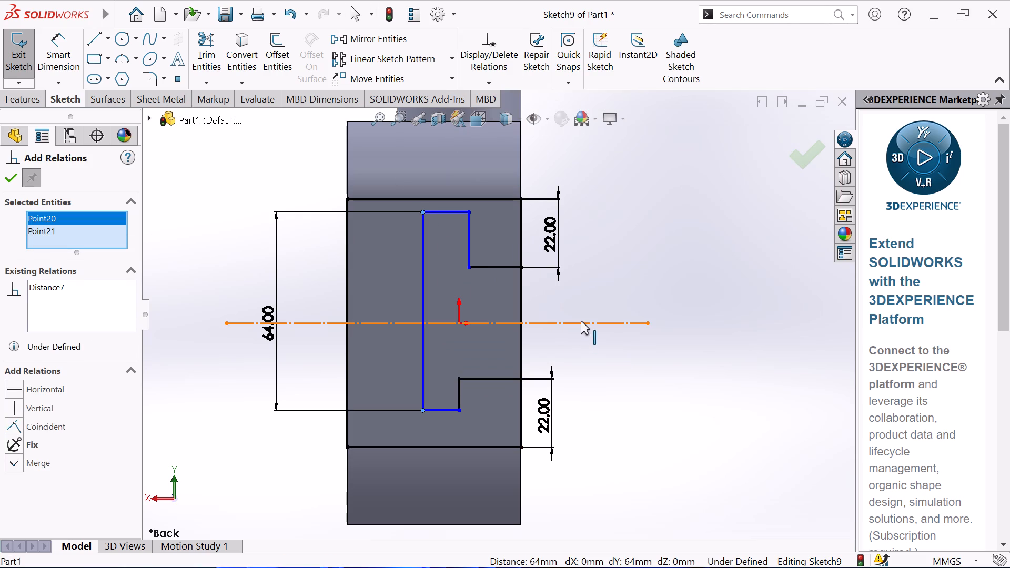
pyautogui.click(581, 321)
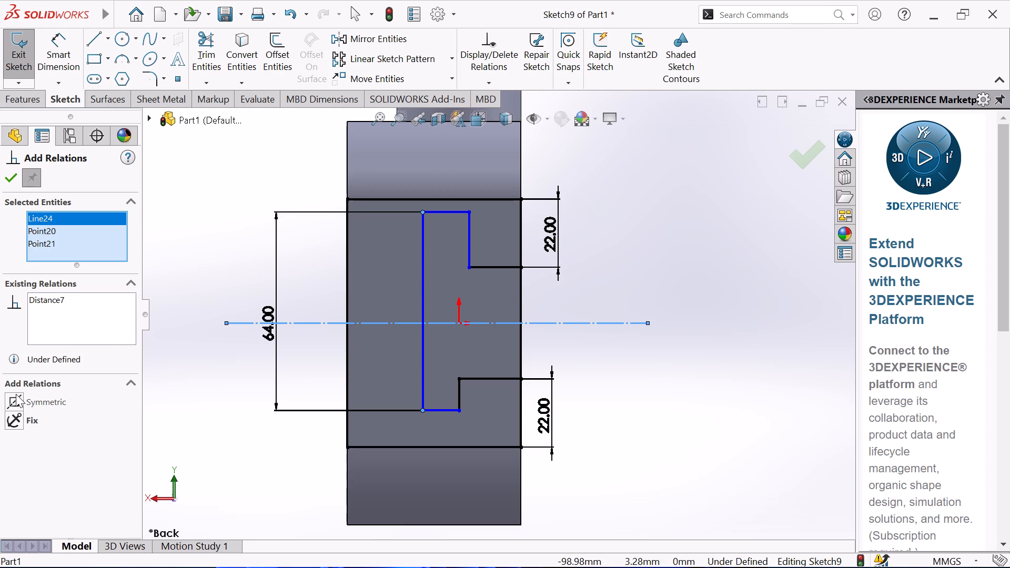
pyautogui.click(12, 405)
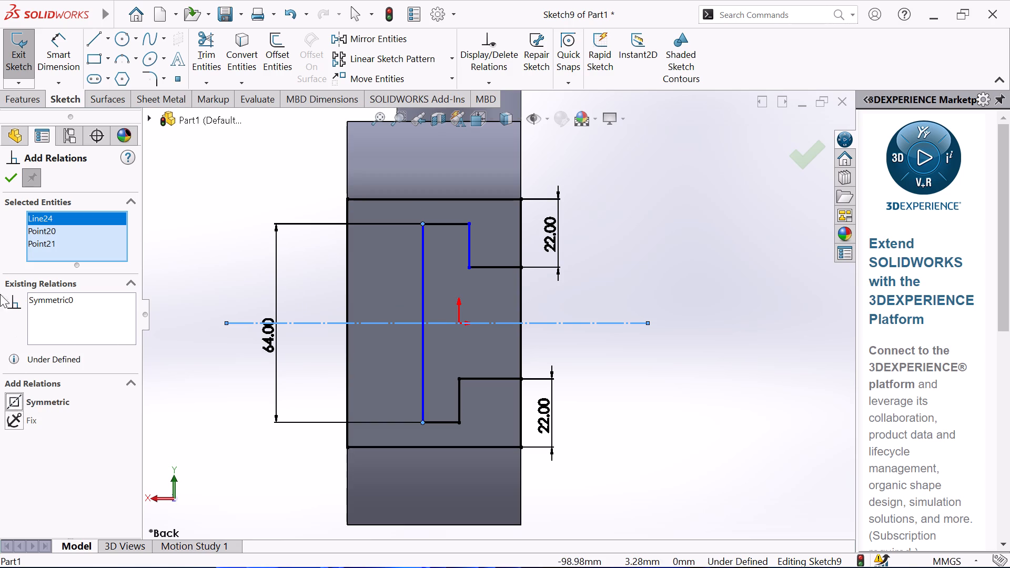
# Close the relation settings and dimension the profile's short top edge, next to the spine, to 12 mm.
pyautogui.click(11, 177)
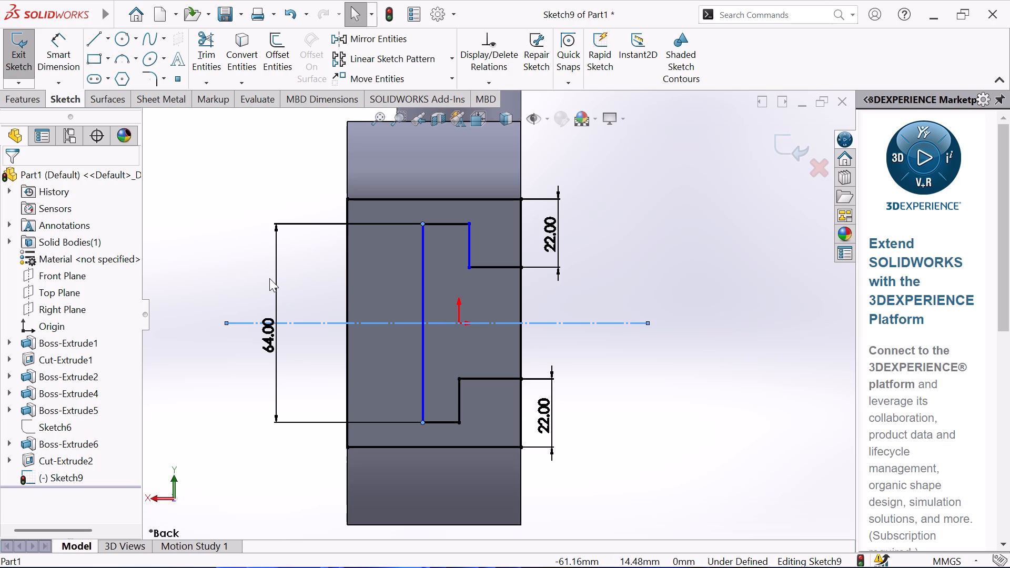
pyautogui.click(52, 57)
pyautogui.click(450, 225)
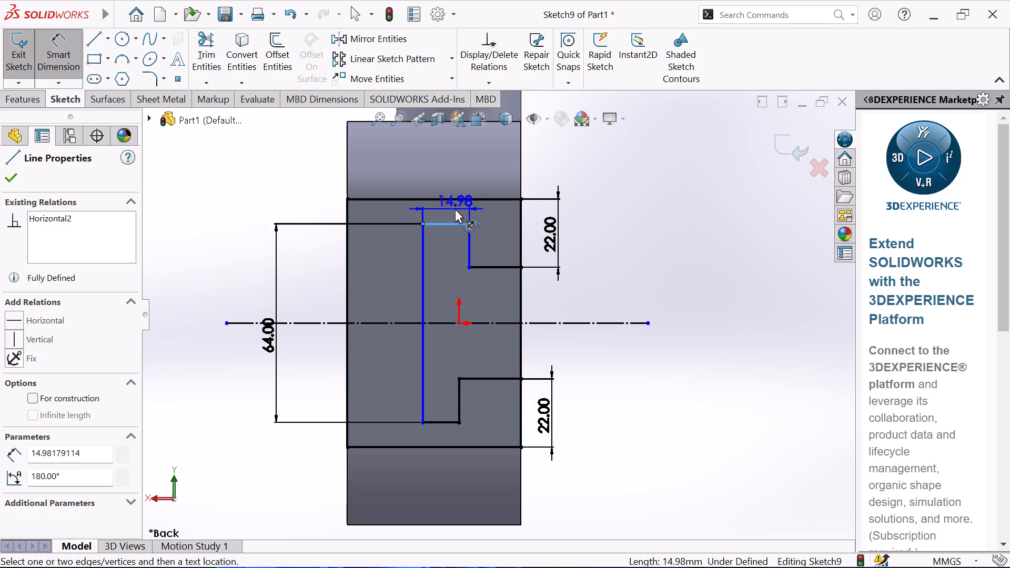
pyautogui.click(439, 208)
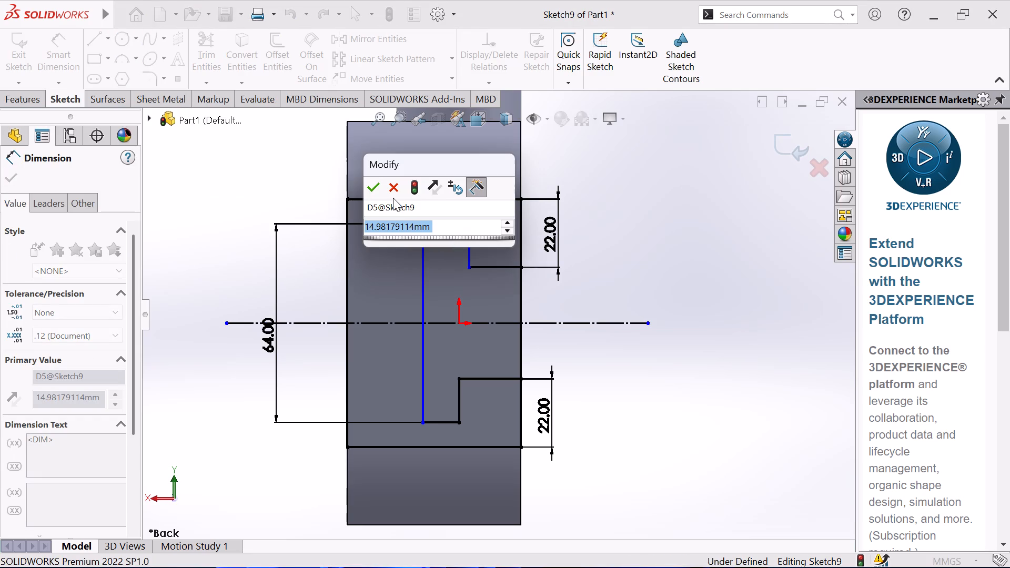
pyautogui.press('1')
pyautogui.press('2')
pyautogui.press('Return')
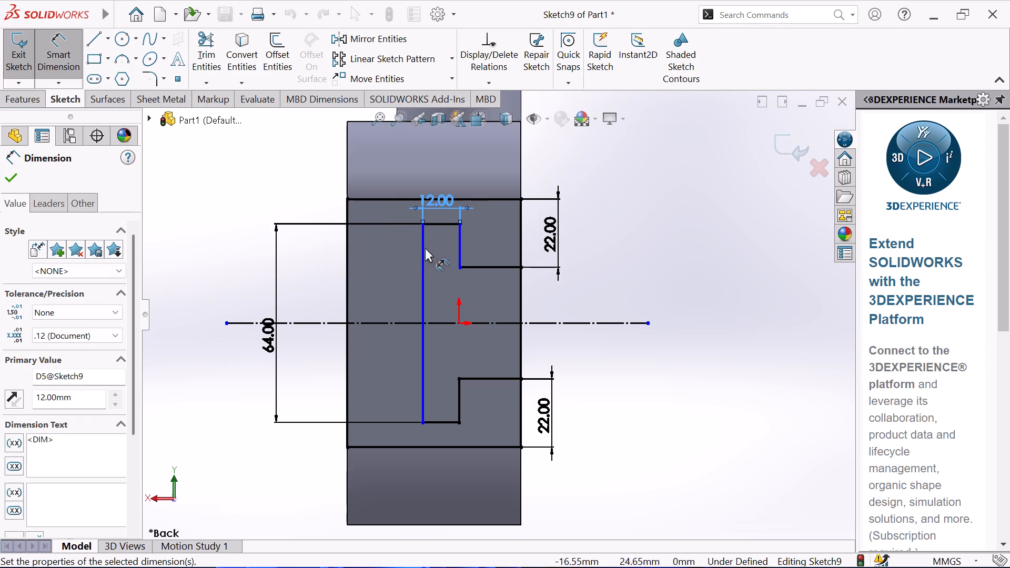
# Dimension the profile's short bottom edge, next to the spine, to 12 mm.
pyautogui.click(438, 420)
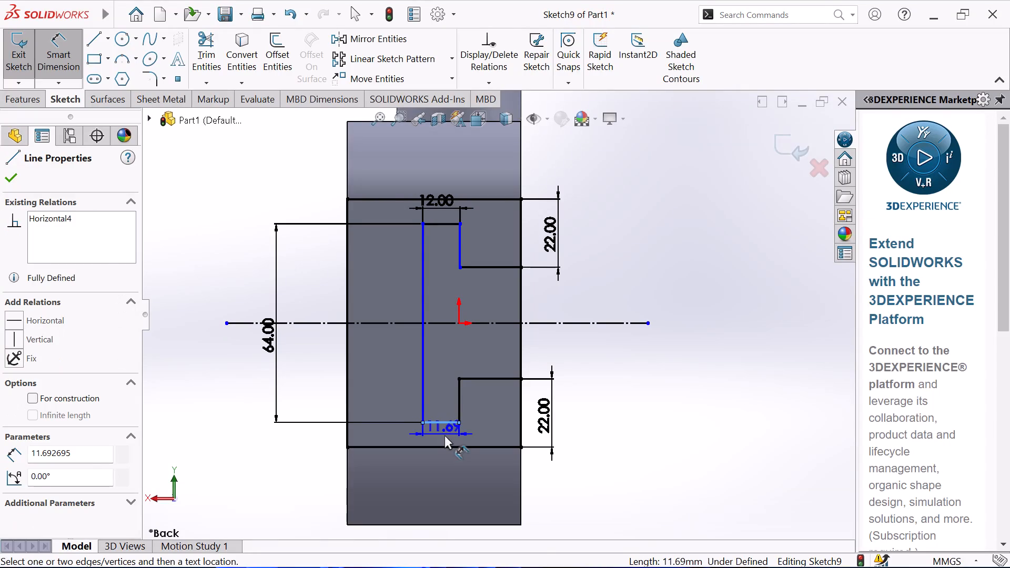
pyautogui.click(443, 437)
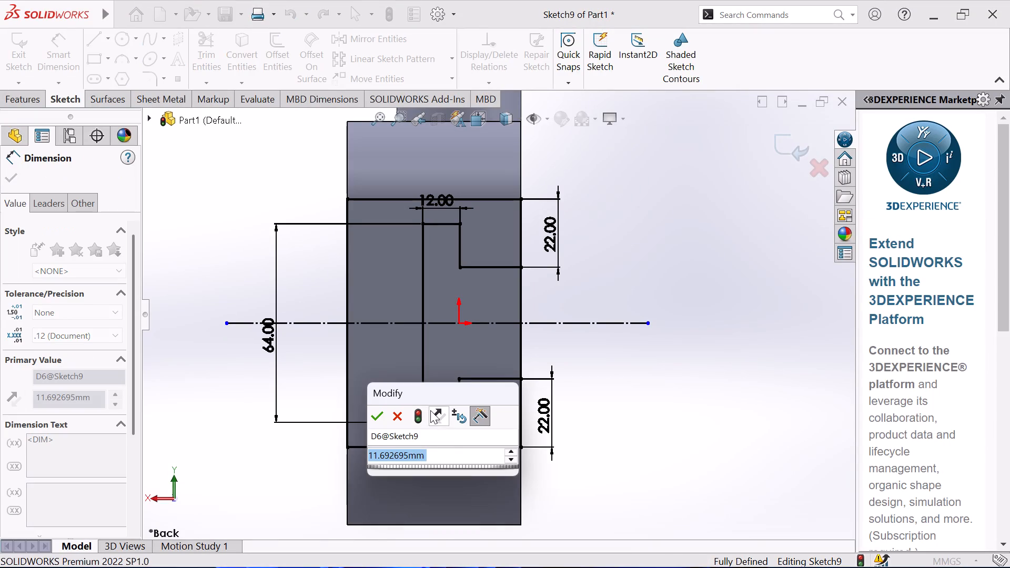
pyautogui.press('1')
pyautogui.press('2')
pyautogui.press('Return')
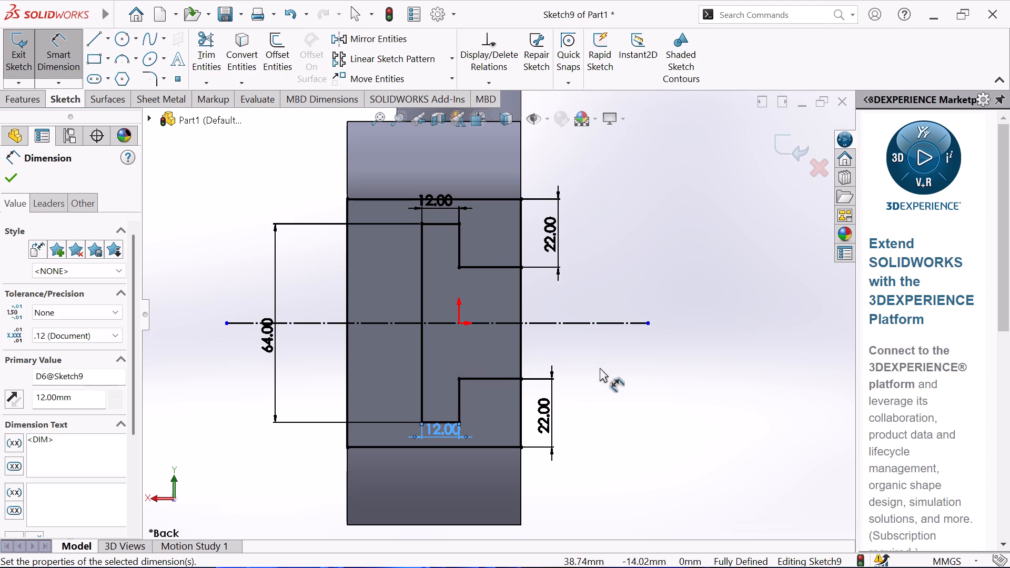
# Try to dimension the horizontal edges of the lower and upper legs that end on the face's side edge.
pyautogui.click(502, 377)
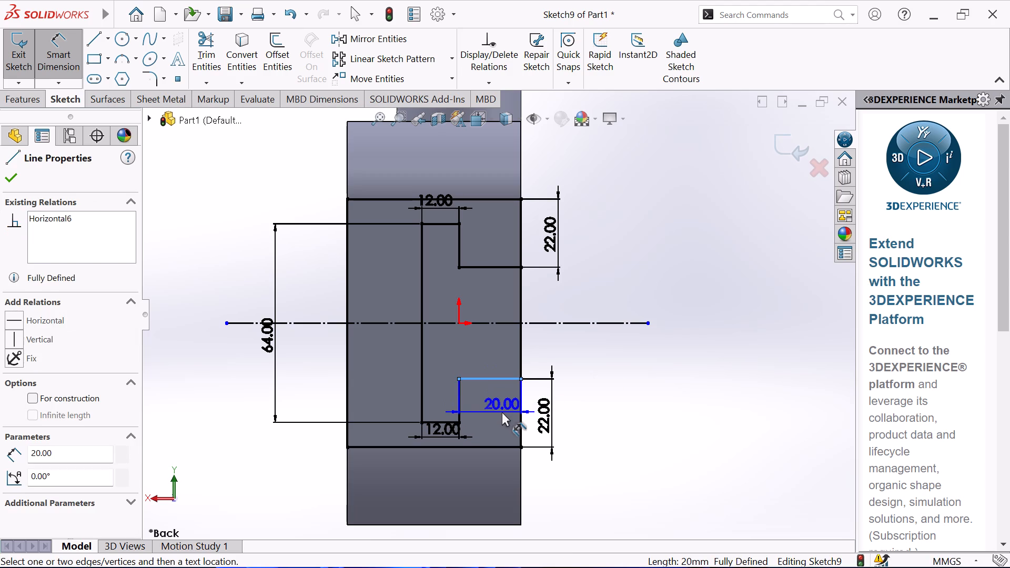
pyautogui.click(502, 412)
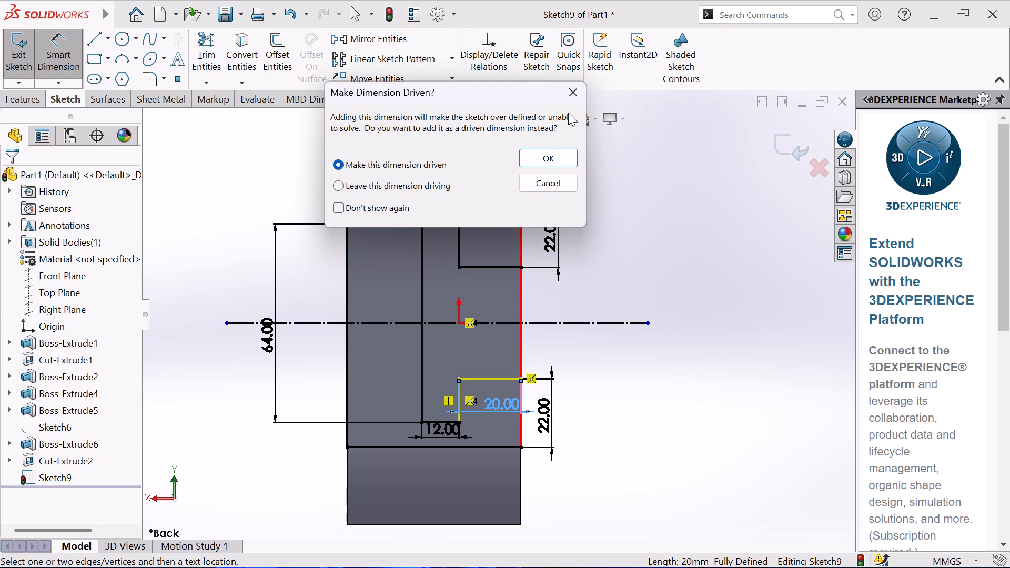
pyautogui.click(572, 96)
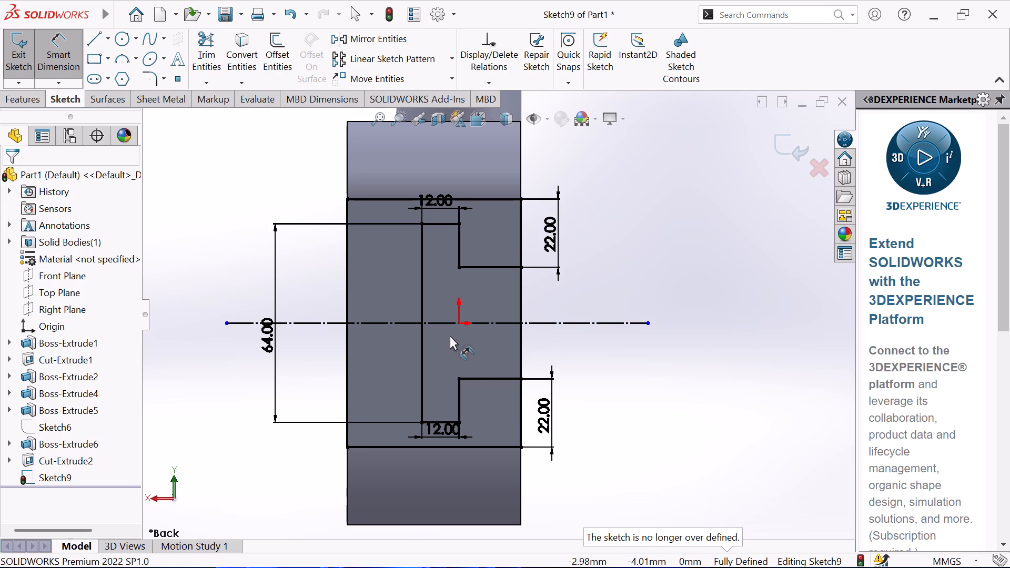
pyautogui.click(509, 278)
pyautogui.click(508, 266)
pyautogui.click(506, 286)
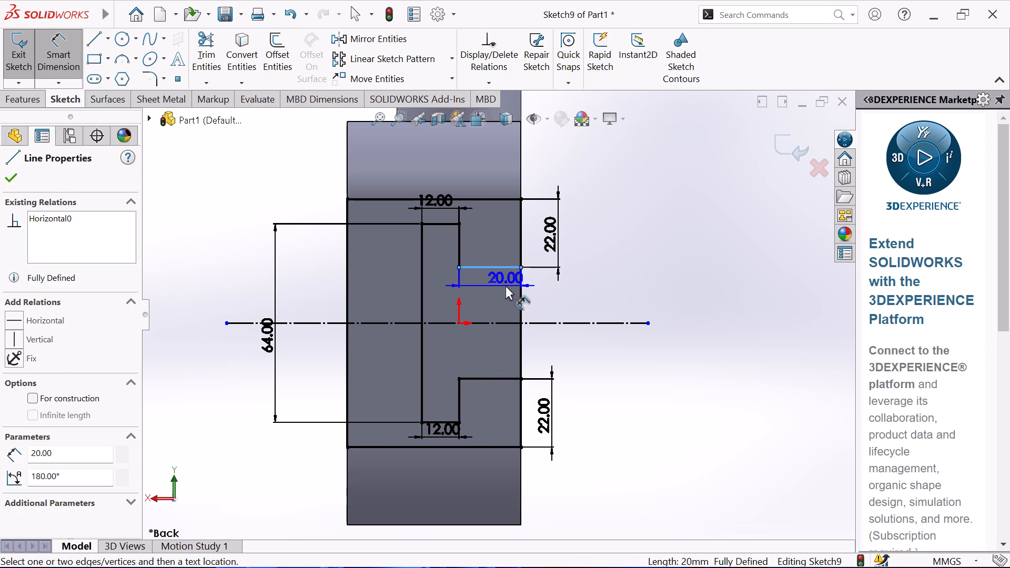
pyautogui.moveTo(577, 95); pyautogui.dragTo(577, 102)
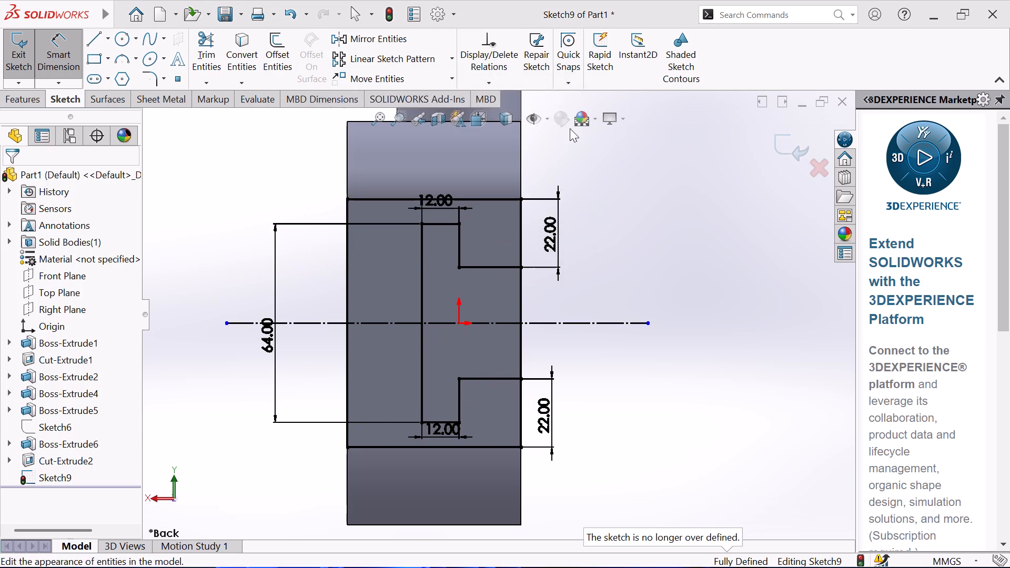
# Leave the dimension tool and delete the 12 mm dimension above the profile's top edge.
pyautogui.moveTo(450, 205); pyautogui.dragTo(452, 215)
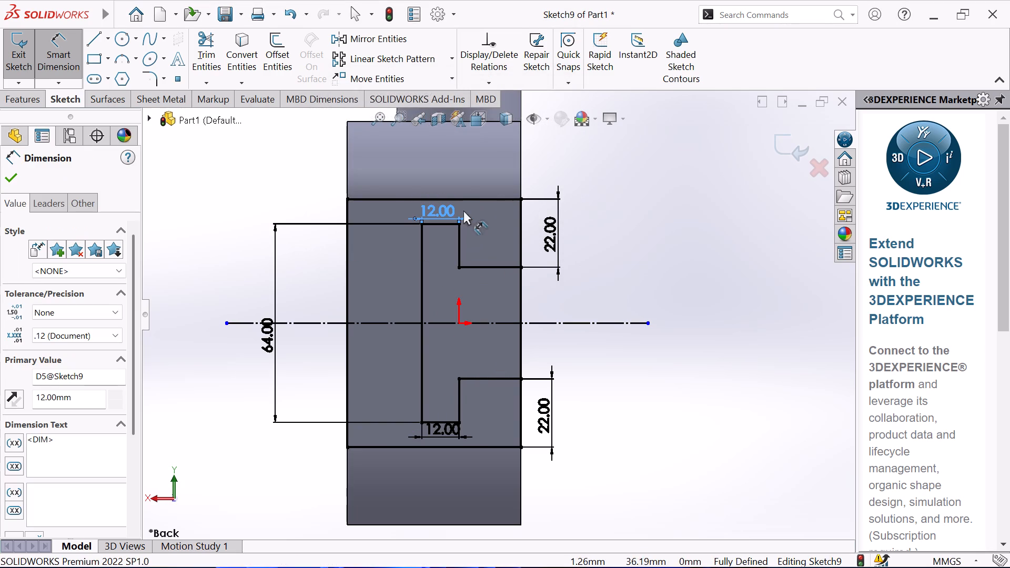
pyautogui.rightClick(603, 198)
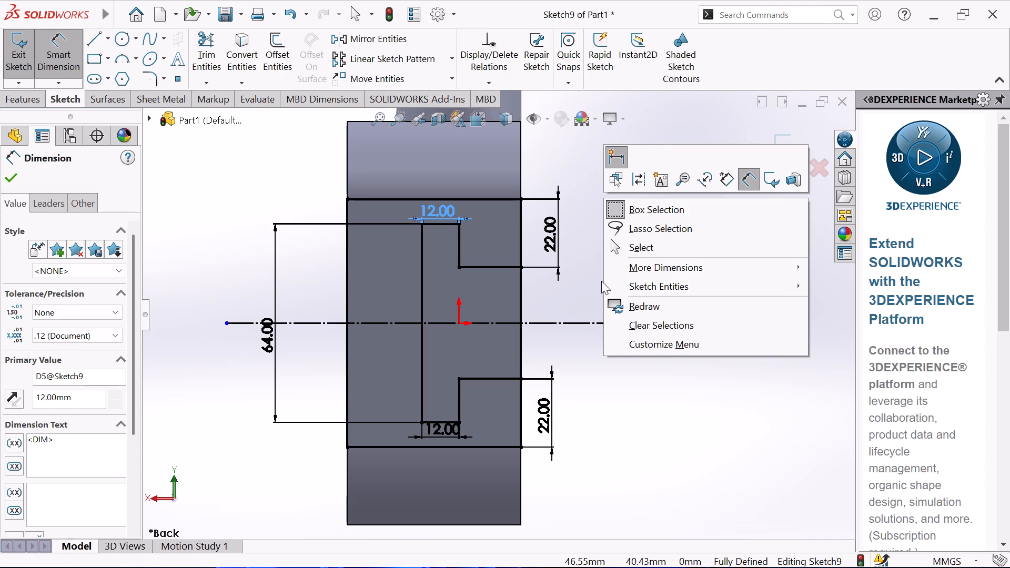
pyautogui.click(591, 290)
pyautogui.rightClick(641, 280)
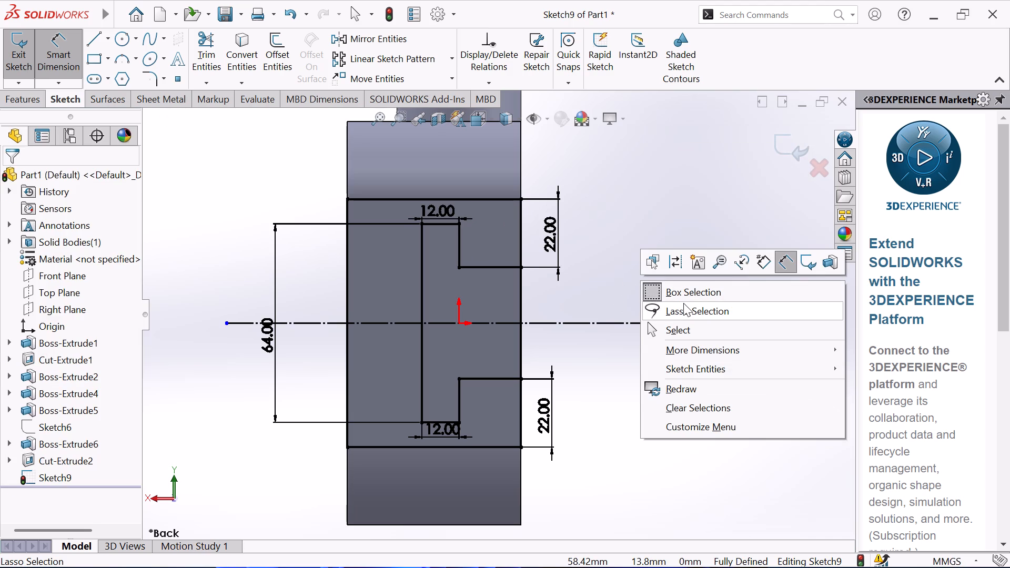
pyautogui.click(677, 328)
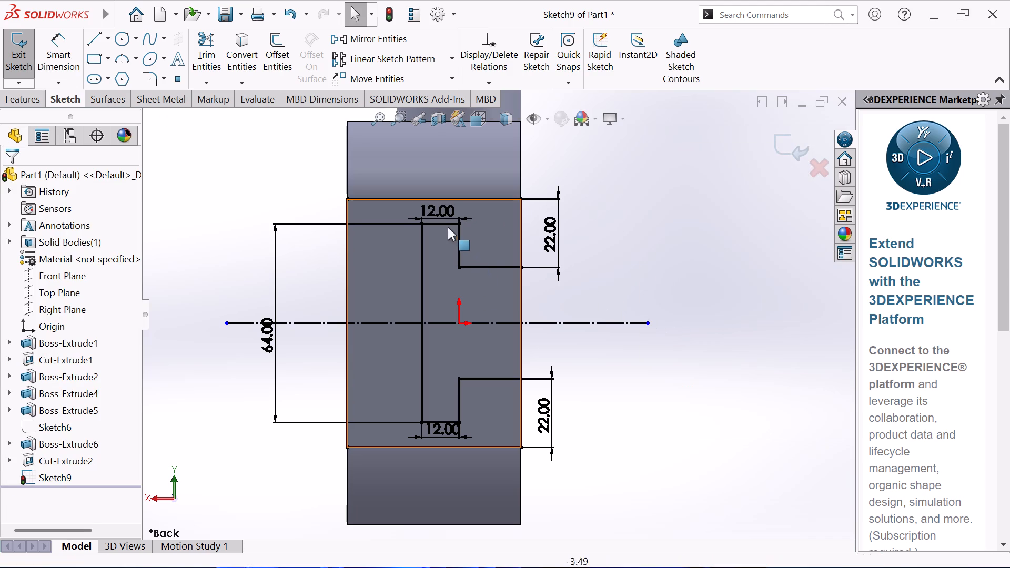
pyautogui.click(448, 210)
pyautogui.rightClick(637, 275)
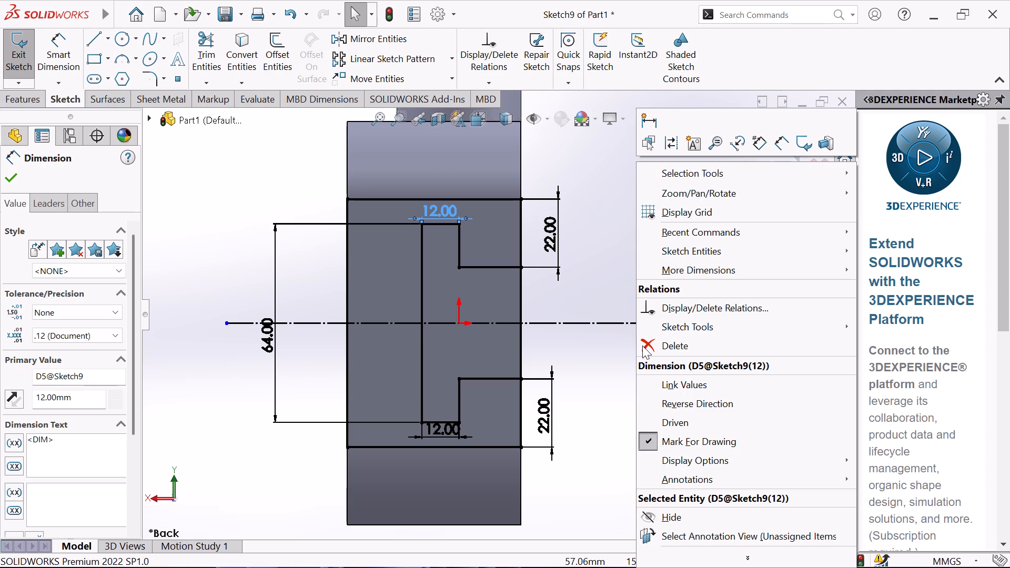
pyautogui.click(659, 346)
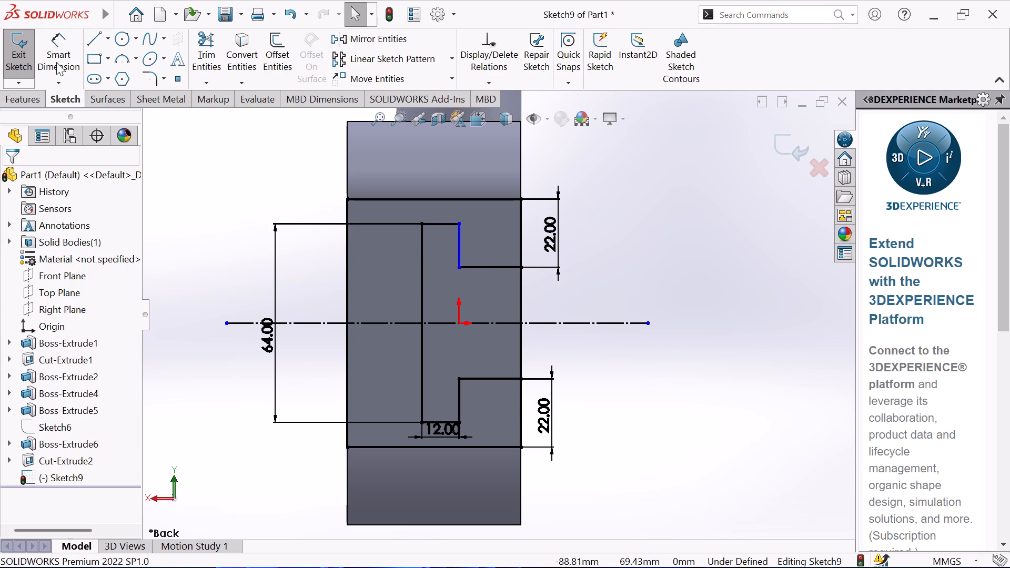
# Dimension the upper leg's horizontal edge, which ends on the face's side edge, to 12 mm.
pyautogui.click(67, 49)
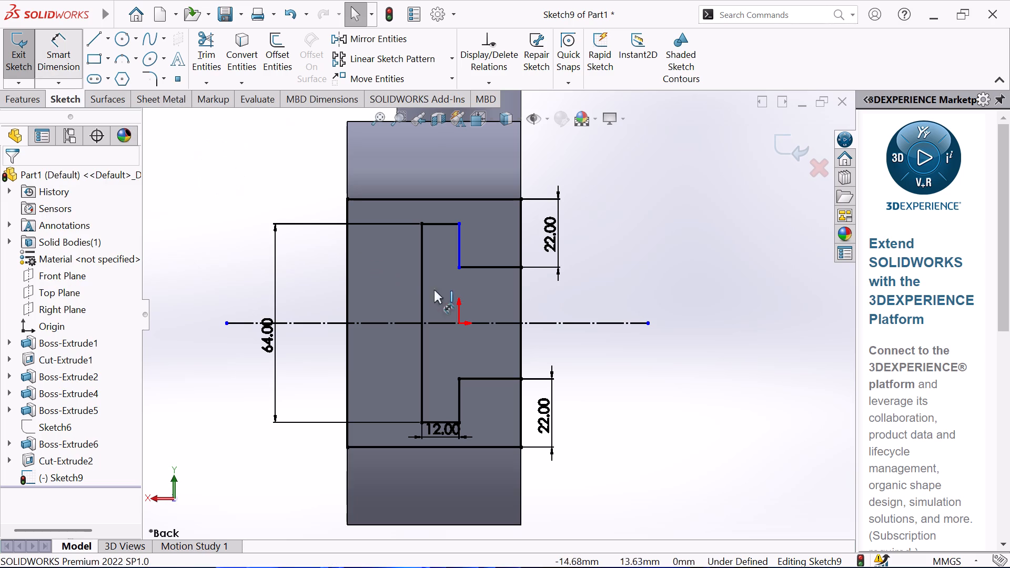
pyautogui.click(490, 269)
pyautogui.click(496, 247)
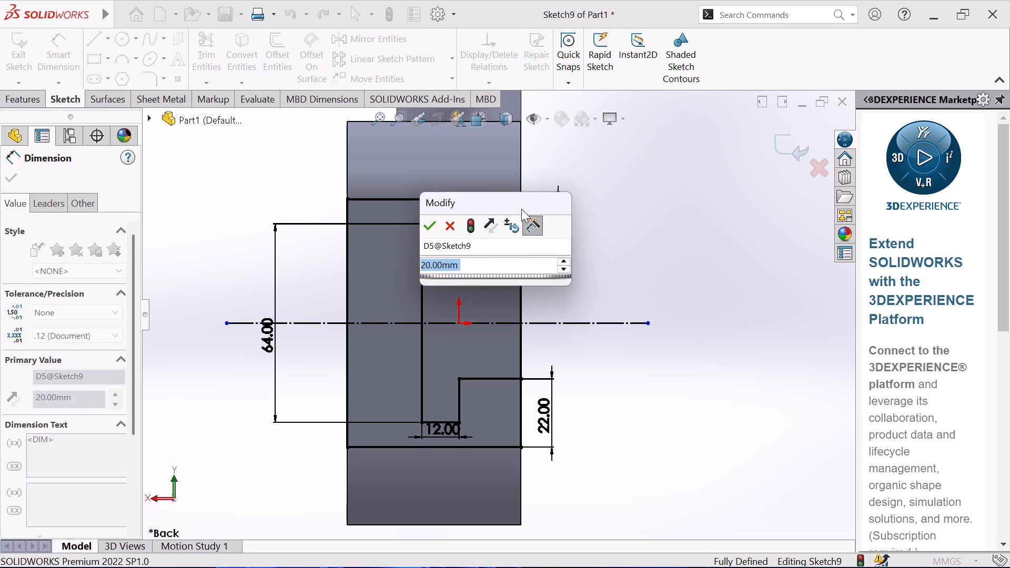
pyautogui.press('1')
pyautogui.press('2')
pyautogui.press('Return')
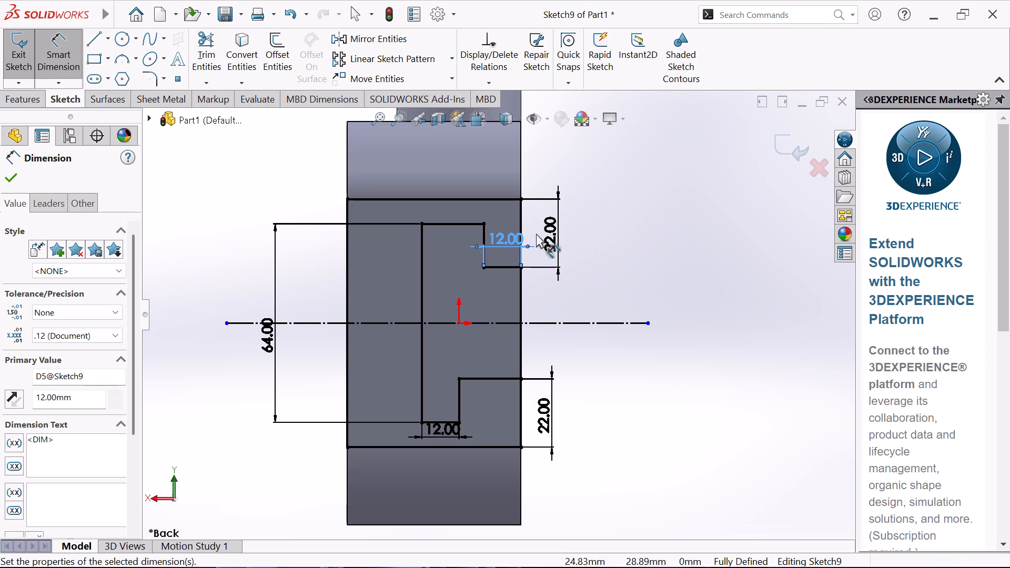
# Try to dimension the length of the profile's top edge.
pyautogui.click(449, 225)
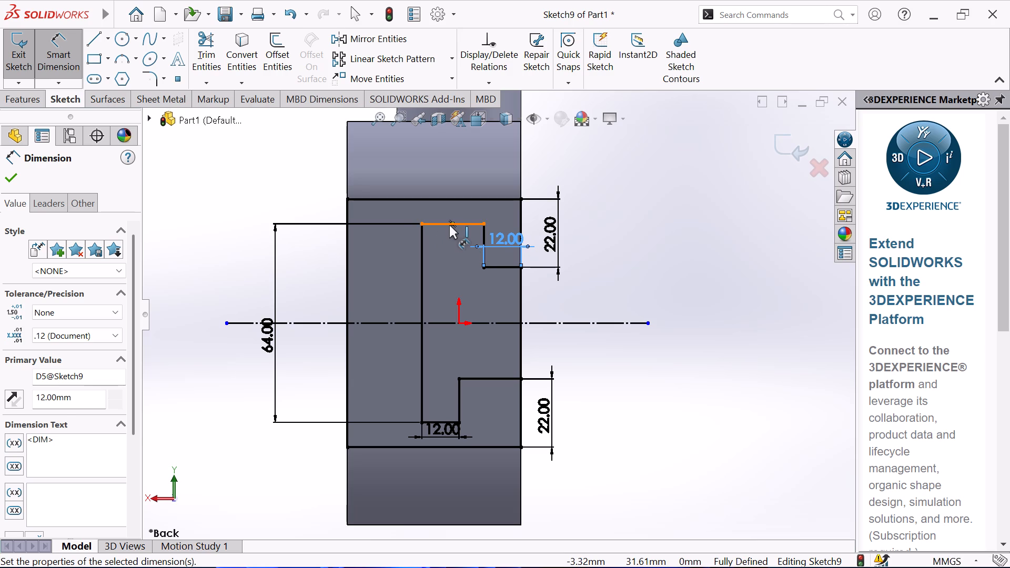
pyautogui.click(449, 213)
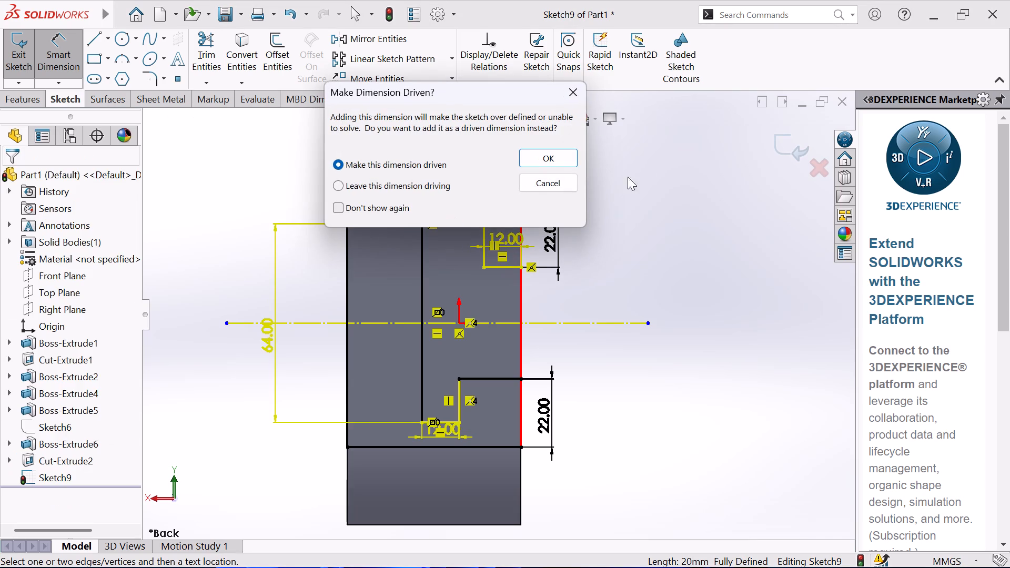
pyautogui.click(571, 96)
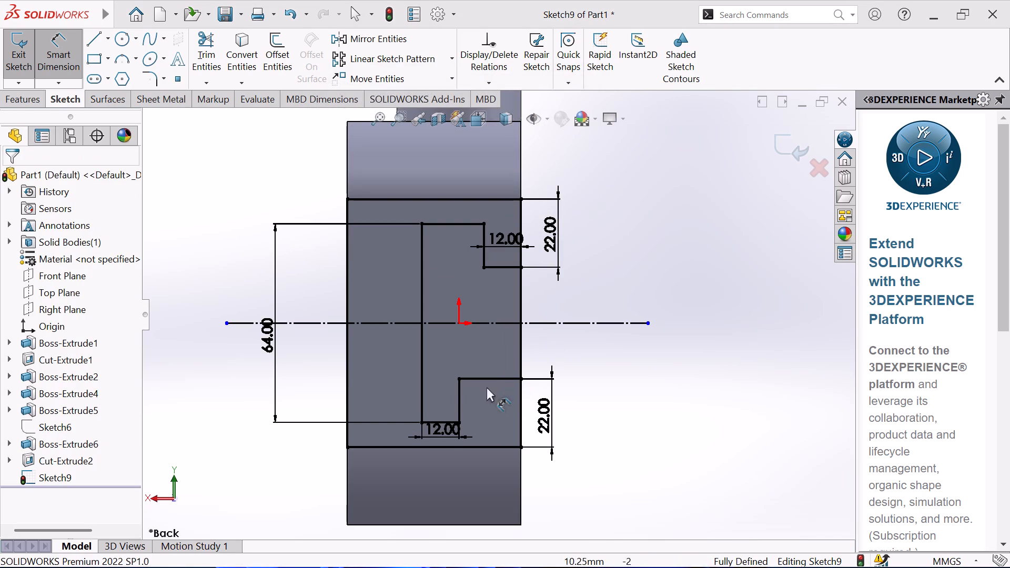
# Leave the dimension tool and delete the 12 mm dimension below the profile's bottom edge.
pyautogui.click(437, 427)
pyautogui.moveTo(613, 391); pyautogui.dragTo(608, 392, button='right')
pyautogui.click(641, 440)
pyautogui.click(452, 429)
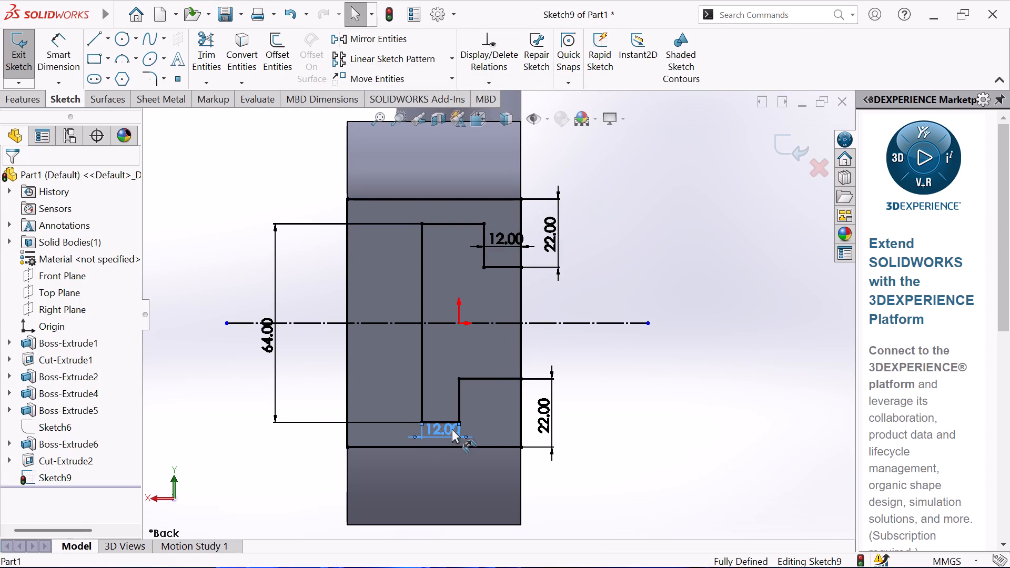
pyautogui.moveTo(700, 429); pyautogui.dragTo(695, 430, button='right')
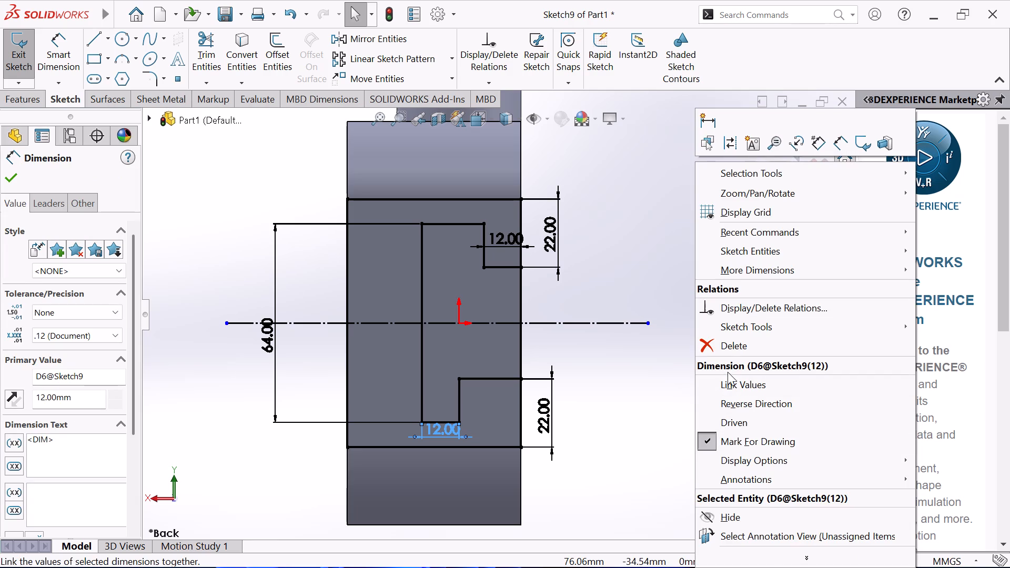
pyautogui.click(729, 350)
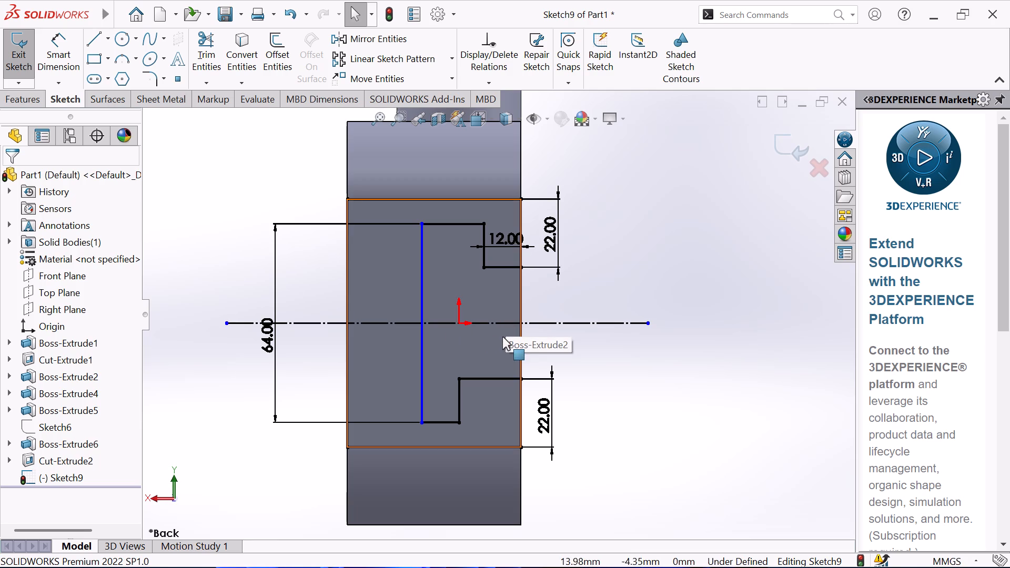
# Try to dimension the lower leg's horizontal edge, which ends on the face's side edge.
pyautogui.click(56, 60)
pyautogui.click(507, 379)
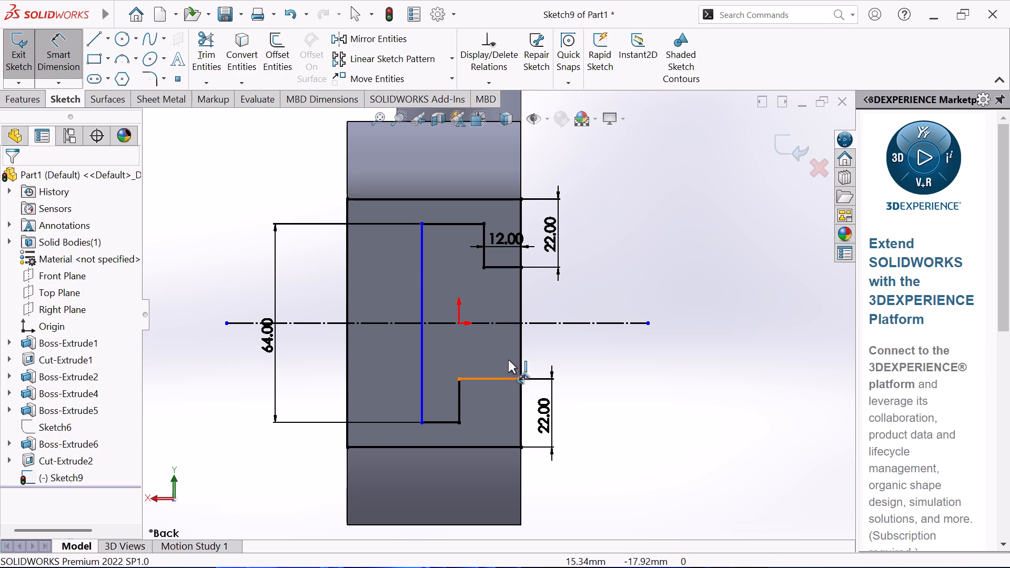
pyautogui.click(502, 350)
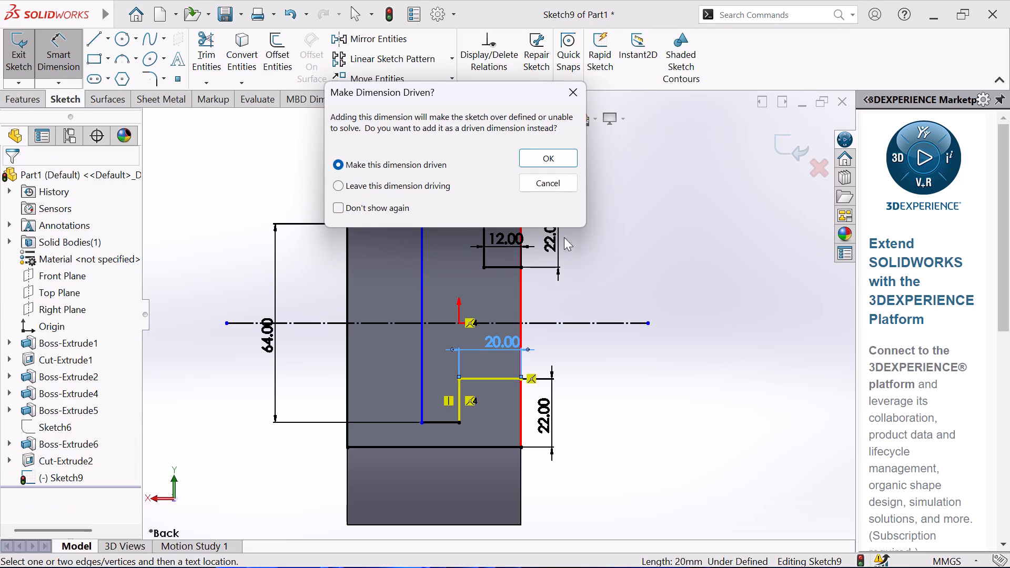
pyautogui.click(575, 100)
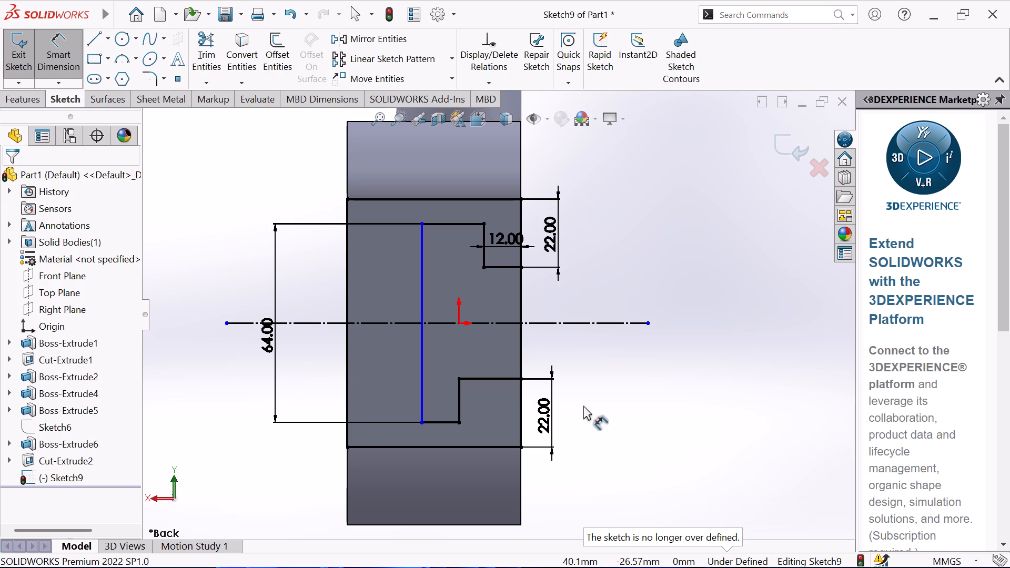
# Leave the dimension tool and delete the 64 mm dimension on the profile's long vertical edge.
pyautogui.click(269, 328)
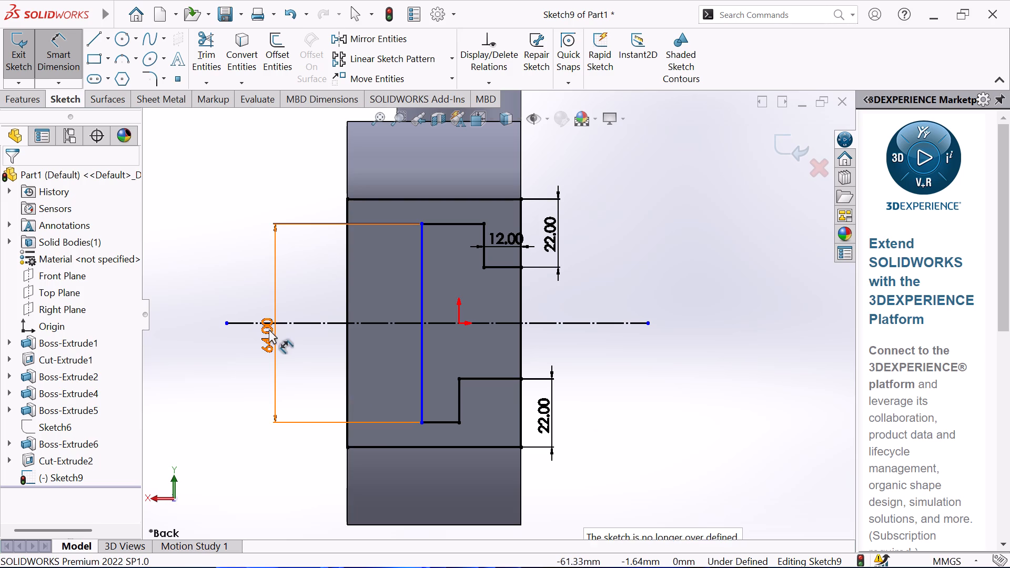
pyautogui.rightClick(245, 265)
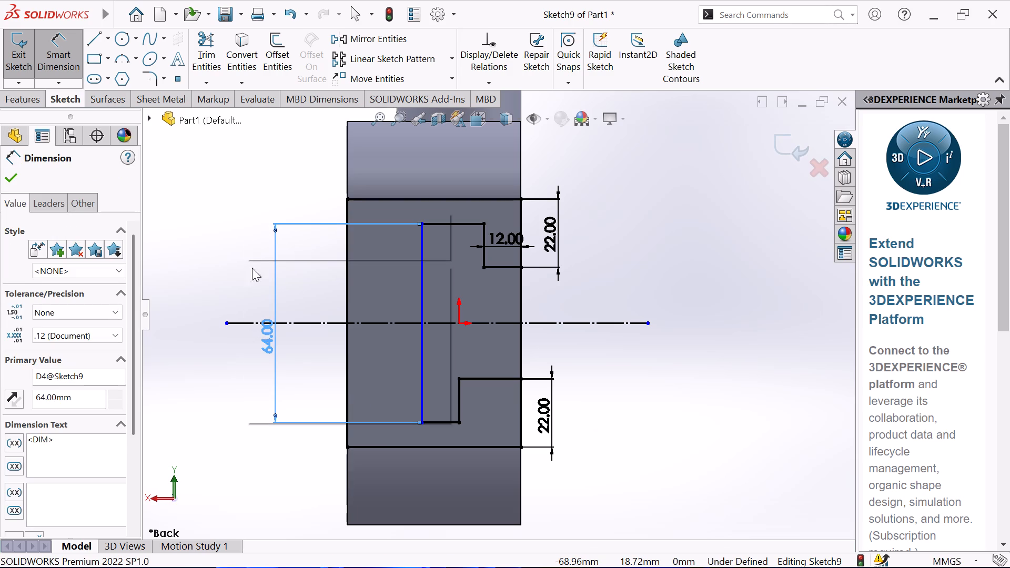
pyautogui.click(276, 310)
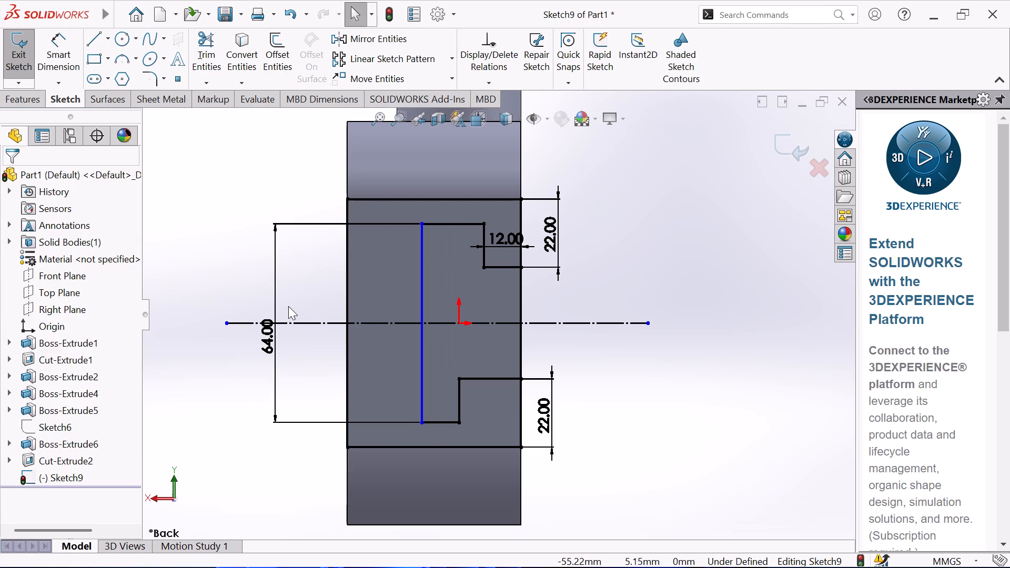
pyautogui.click(269, 308)
pyautogui.click(271, 324)
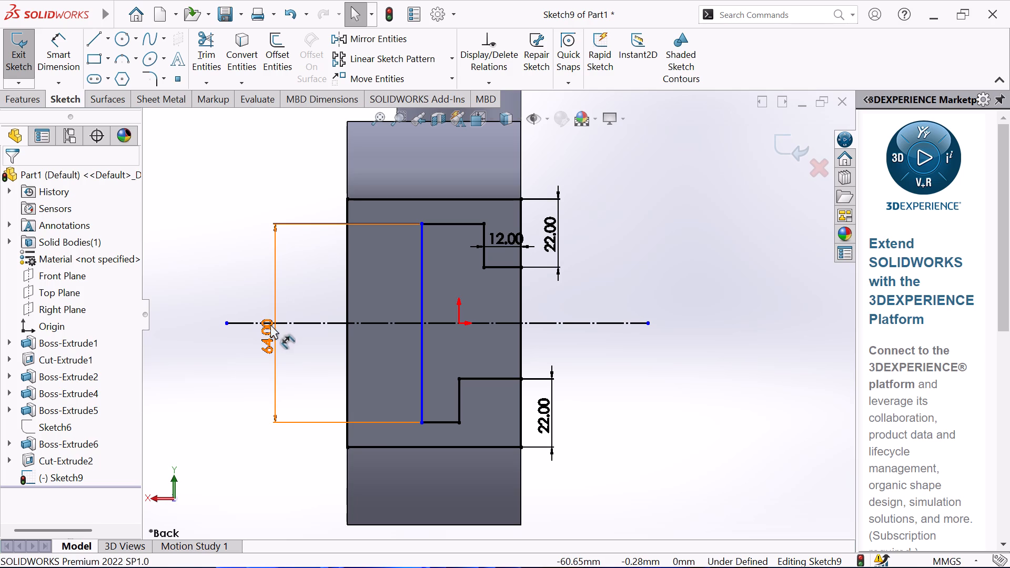
pyautogui.moveTo(630, 353); pyautogui.dragTo(593, 363, button='right')
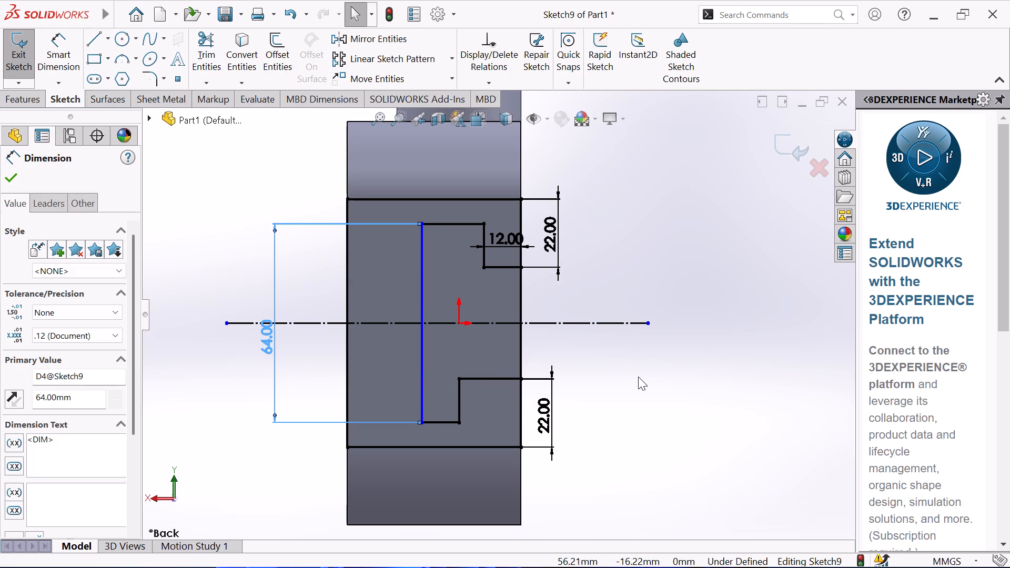
pyautogui.moveTo(613, 381); pyautogui.dragTo(599, 388, button='right')
pyautogui.moveTo(598, 424); pyautogui.dragTo(605, 423, button='right')
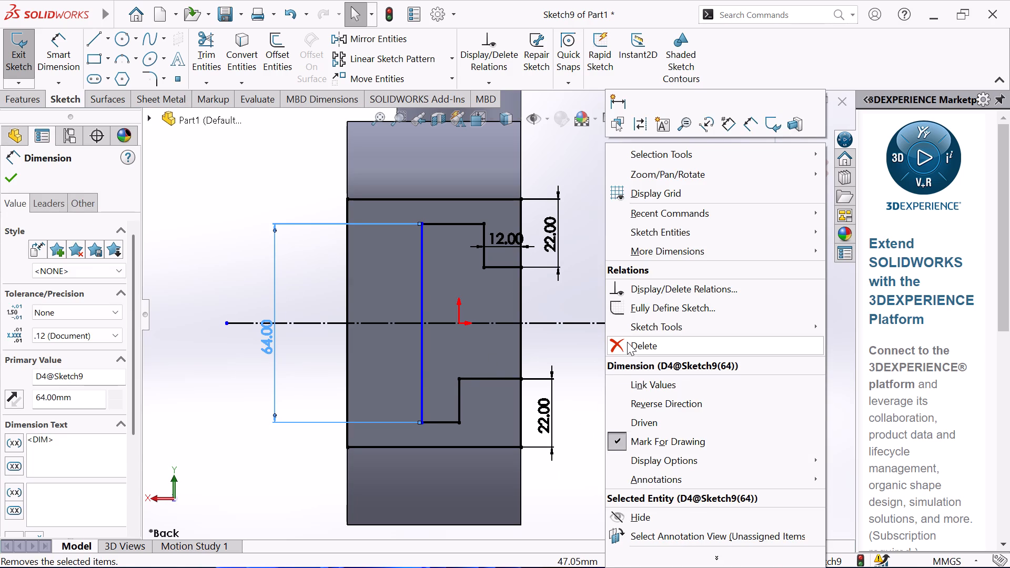
pyautogui.click(627, 342)
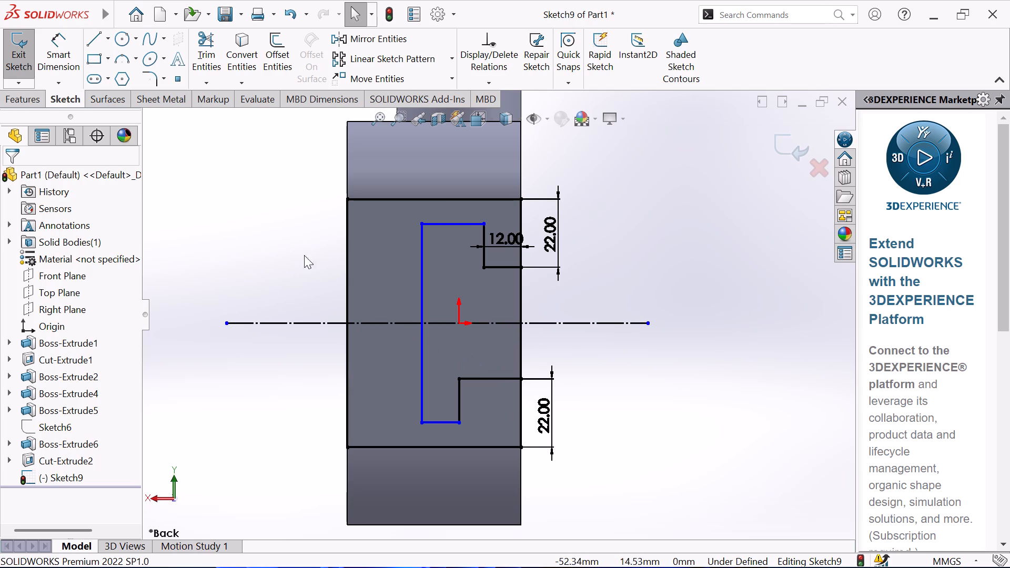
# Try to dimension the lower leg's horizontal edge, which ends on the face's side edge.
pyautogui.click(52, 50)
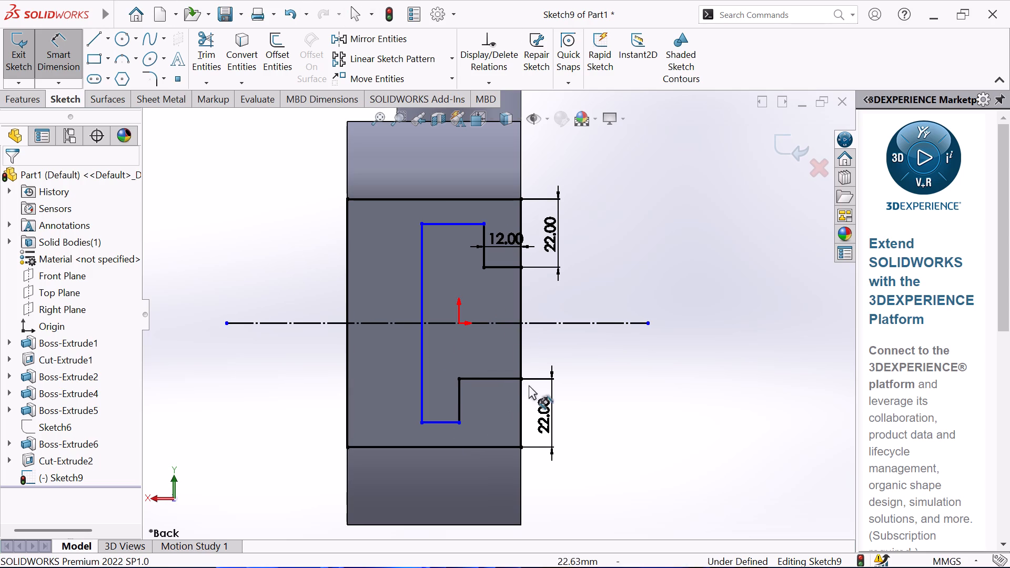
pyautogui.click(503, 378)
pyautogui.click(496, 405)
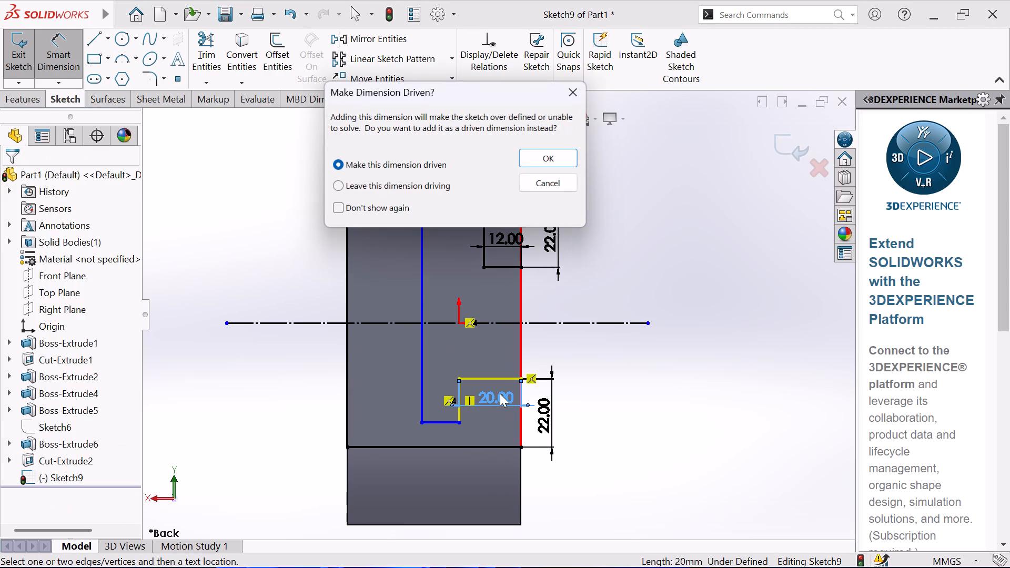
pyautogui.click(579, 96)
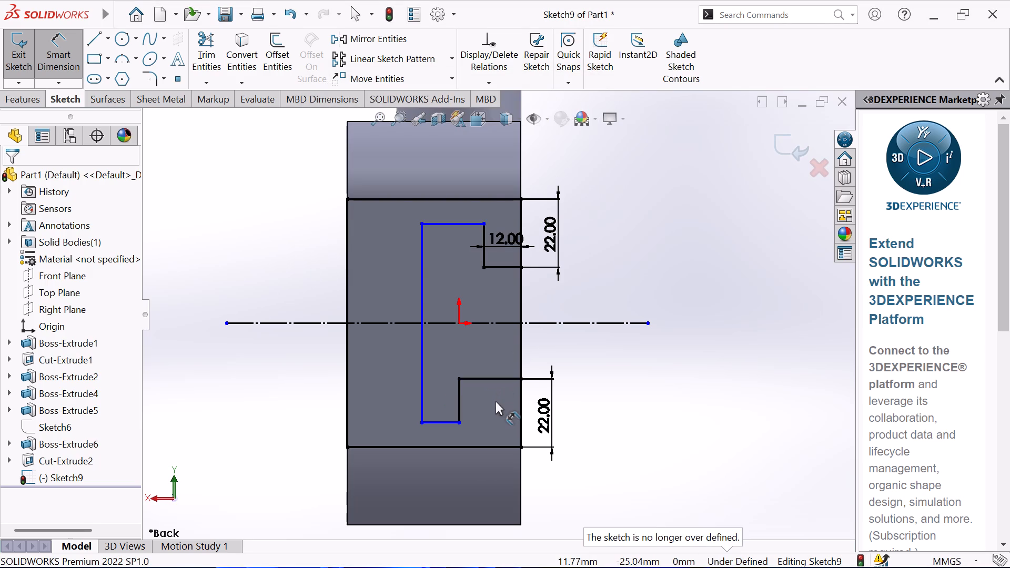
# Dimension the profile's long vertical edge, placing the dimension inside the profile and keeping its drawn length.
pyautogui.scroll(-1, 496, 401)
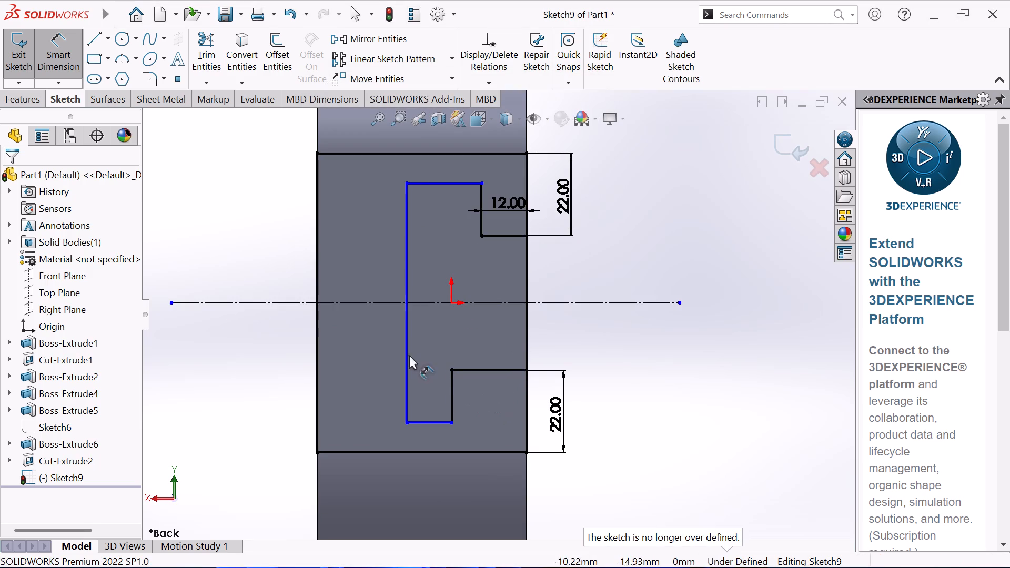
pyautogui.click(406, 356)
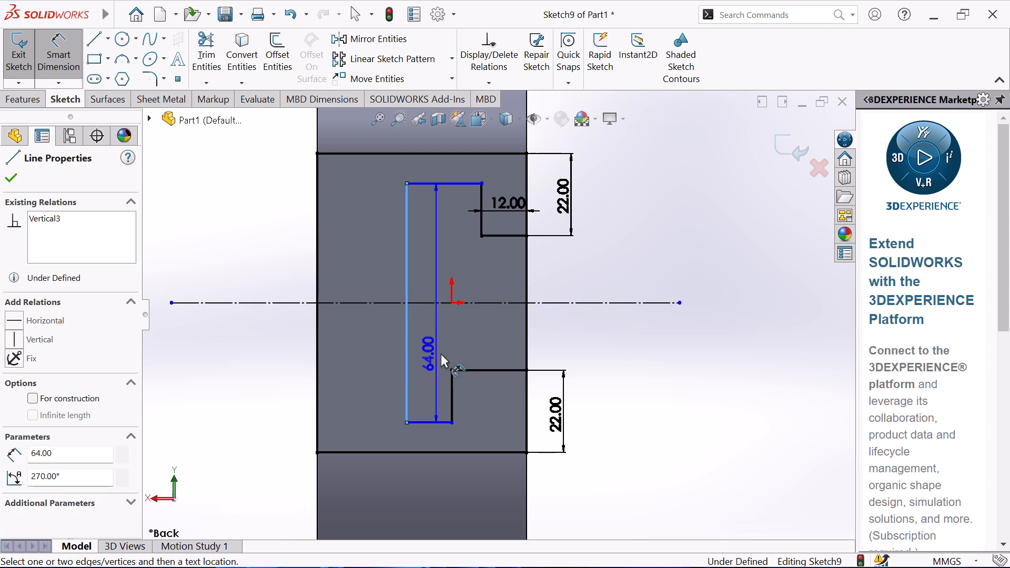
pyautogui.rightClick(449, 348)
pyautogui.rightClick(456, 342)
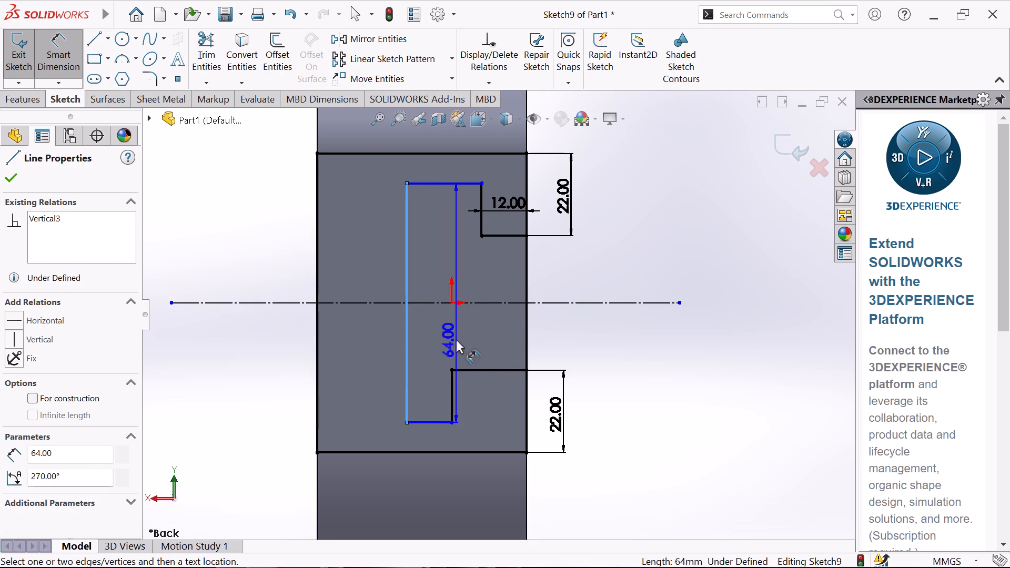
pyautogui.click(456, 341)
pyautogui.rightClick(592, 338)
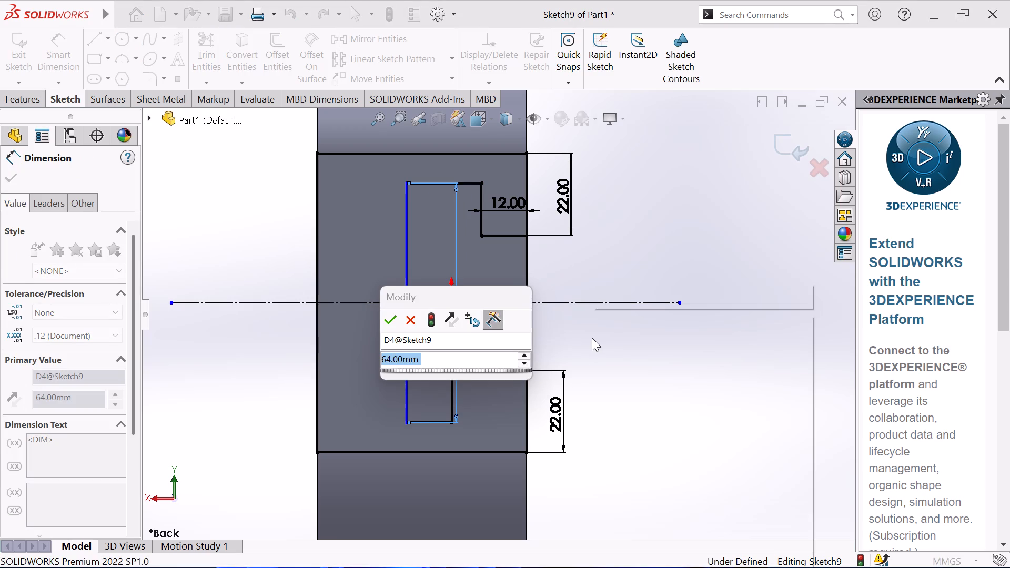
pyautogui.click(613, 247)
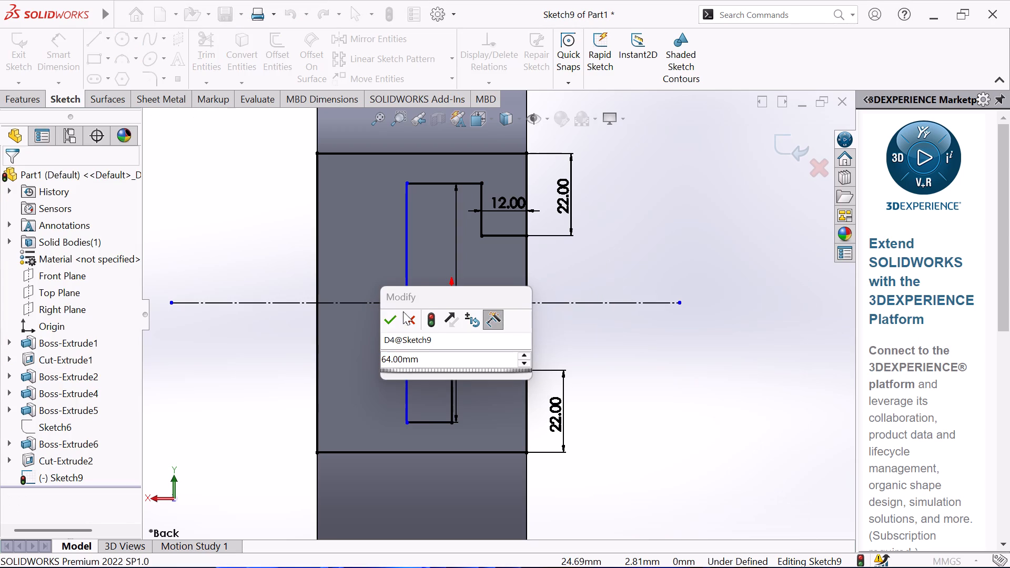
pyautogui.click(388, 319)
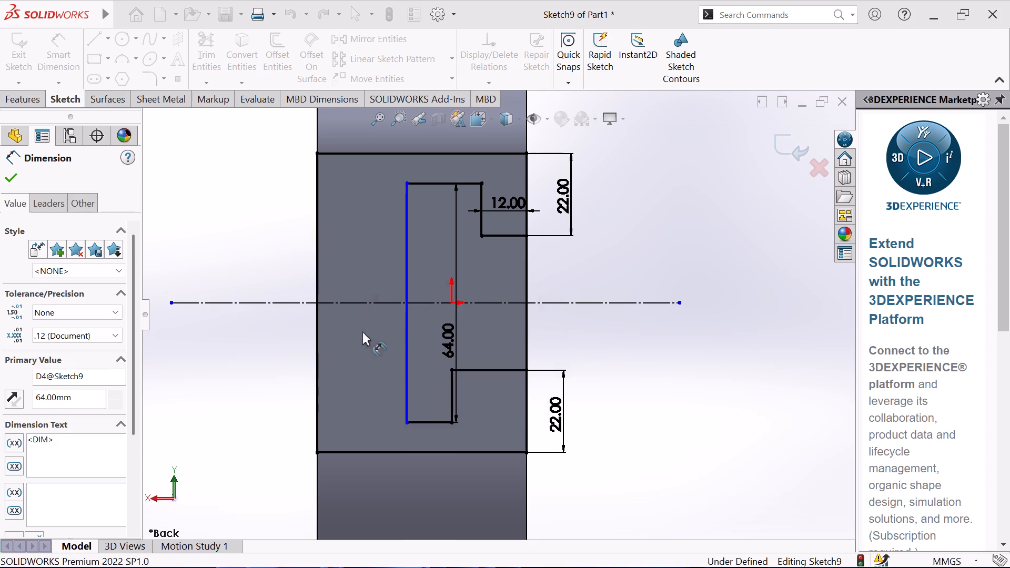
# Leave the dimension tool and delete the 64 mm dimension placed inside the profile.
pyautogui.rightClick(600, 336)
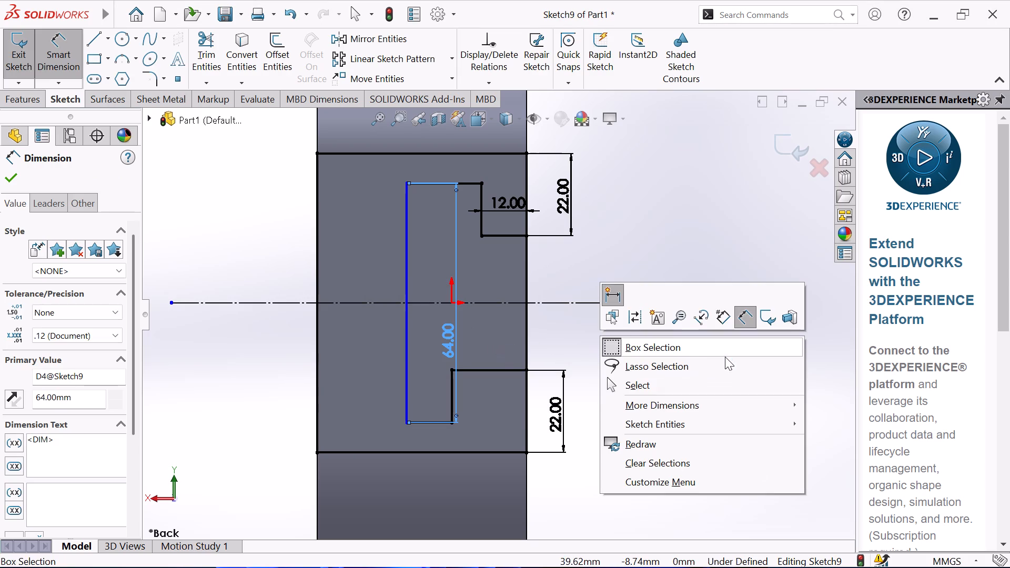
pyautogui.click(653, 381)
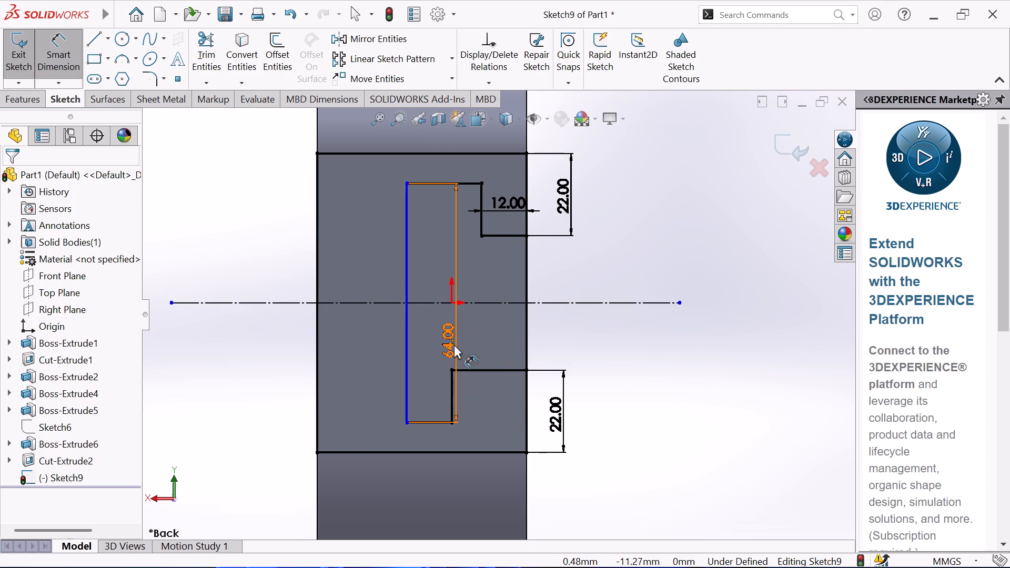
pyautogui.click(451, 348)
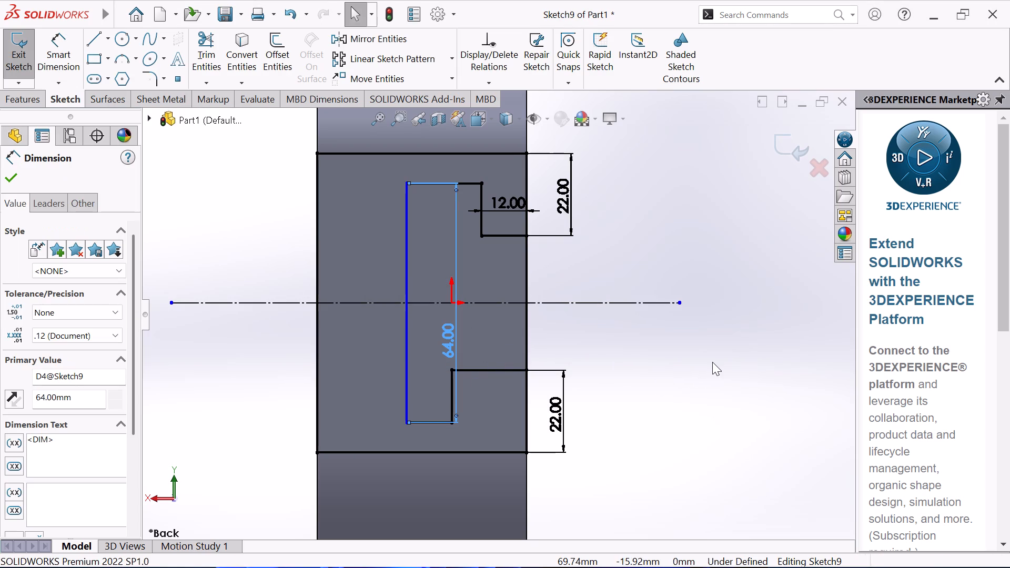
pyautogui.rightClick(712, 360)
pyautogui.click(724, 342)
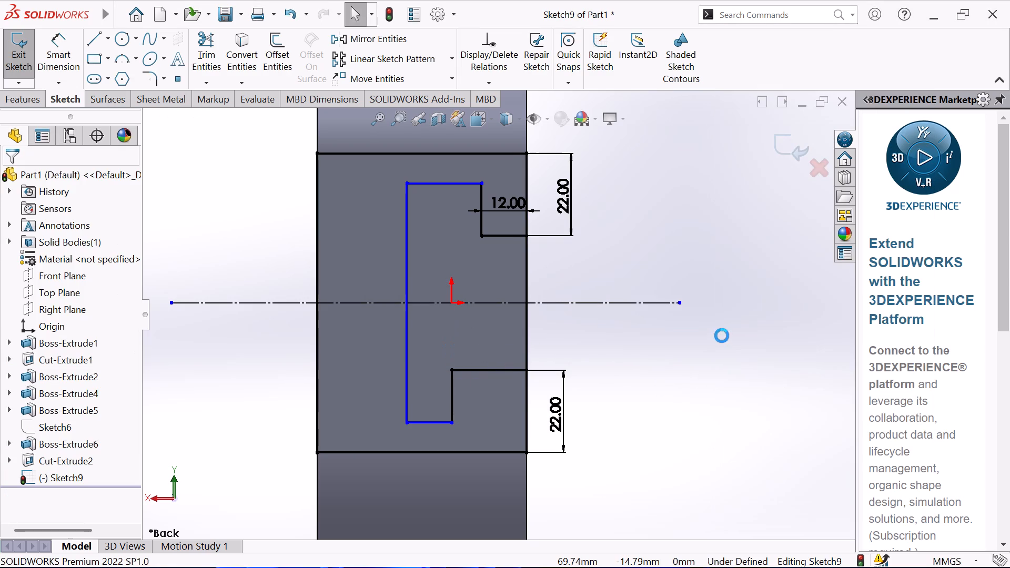
# Delete the profile's long vertical line and the short bottom and top horizontal lines attached to its ends.
pyautogui.click(407, 323)
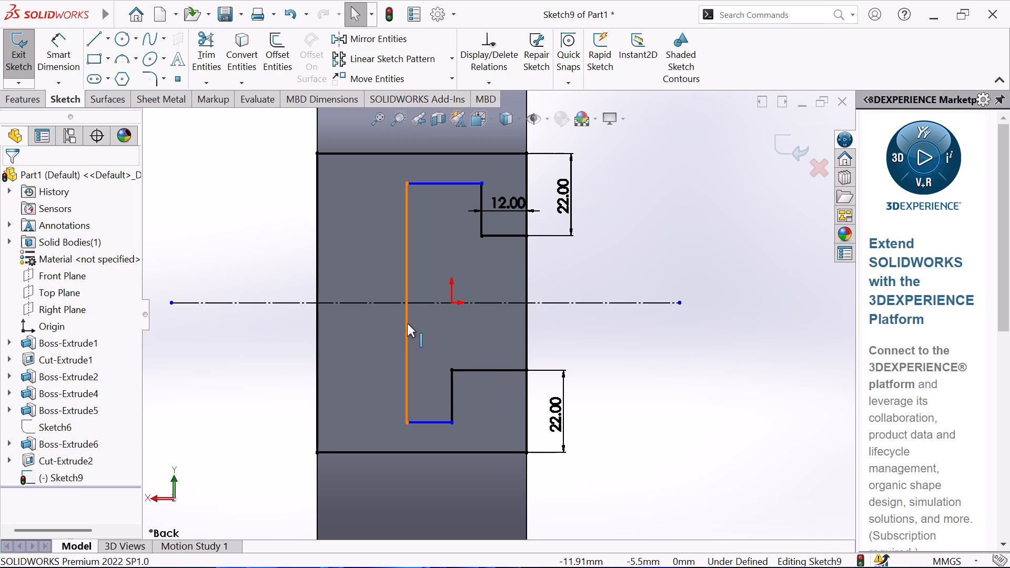
pyautogui.rightClick(690, 364)
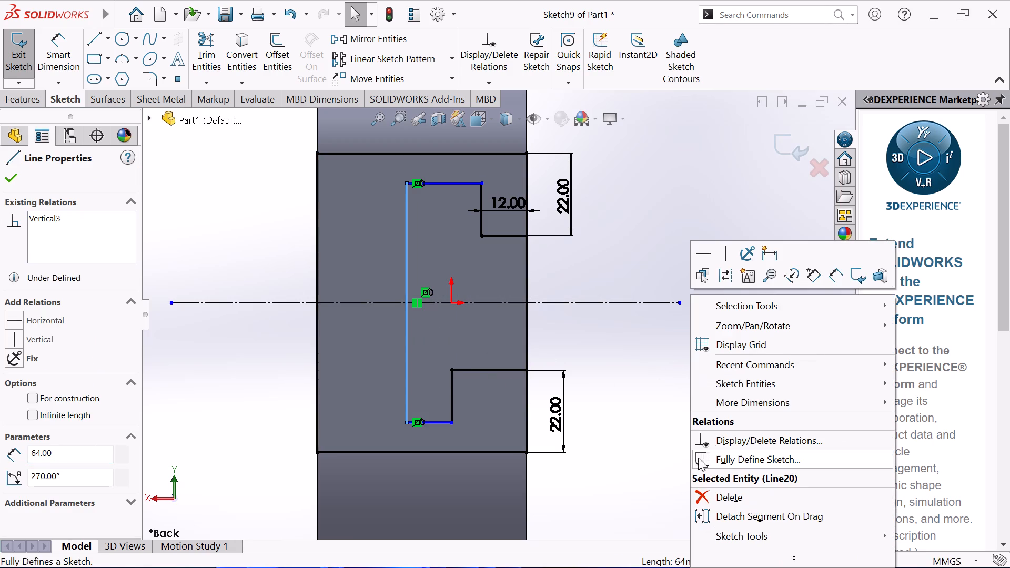
pyautogui.click(708, 492)
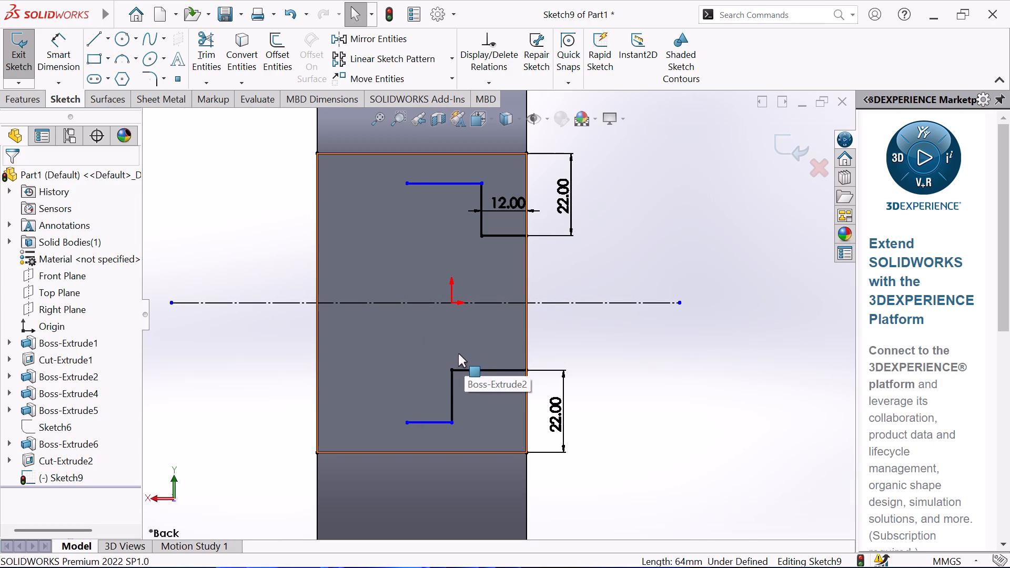
pyautogui.click(426, 422)
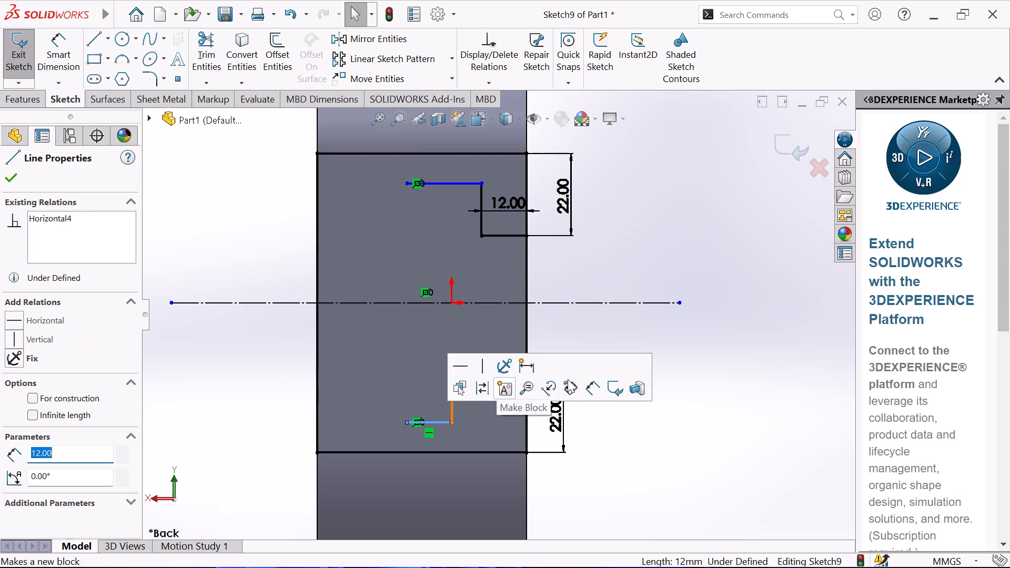
pyautogui.rightClick(634, 336)
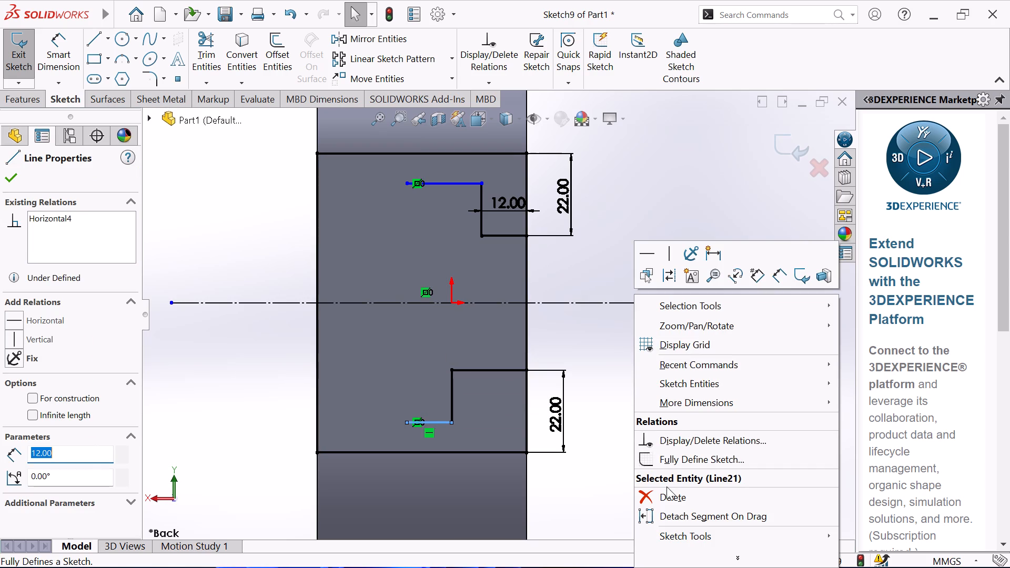
pyautogui.click(645, 495)
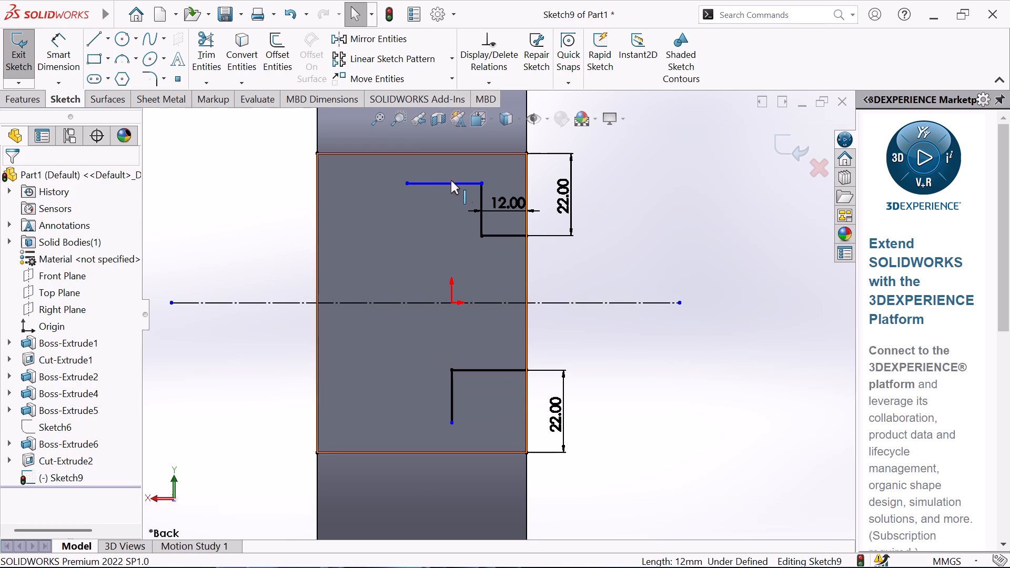
pyautogui.rightClick(453, 182)
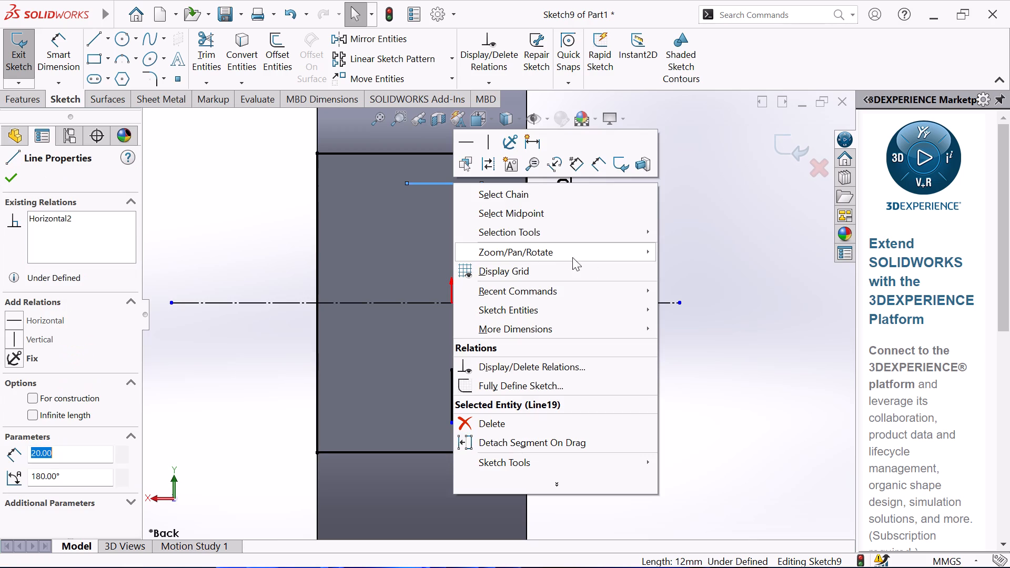
pyautogui.click(534, 416)
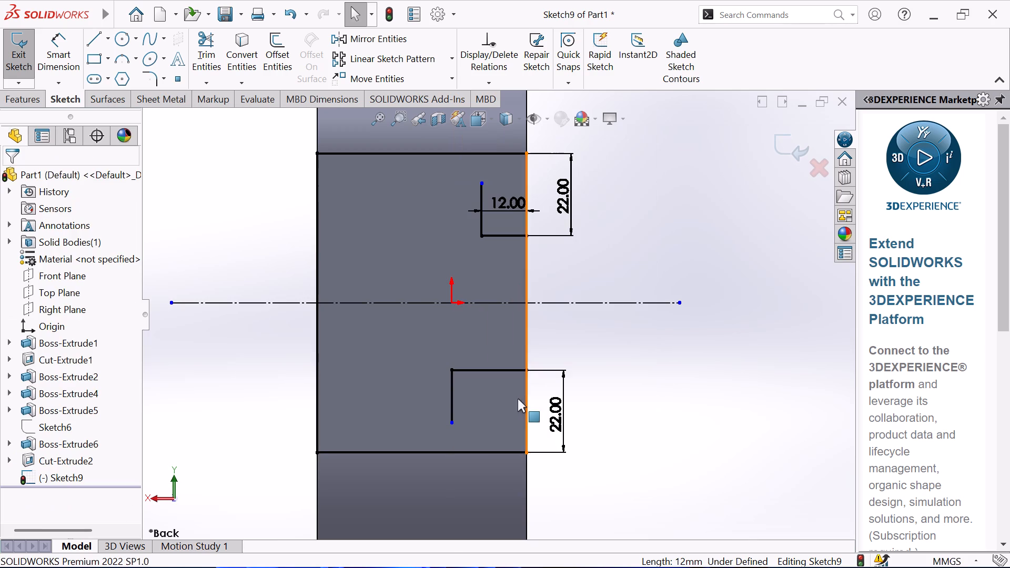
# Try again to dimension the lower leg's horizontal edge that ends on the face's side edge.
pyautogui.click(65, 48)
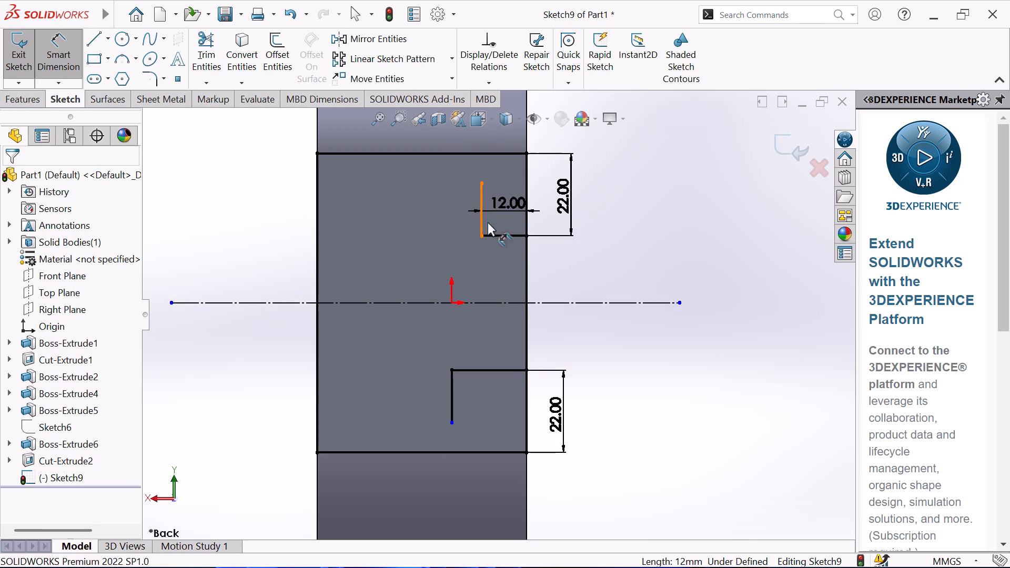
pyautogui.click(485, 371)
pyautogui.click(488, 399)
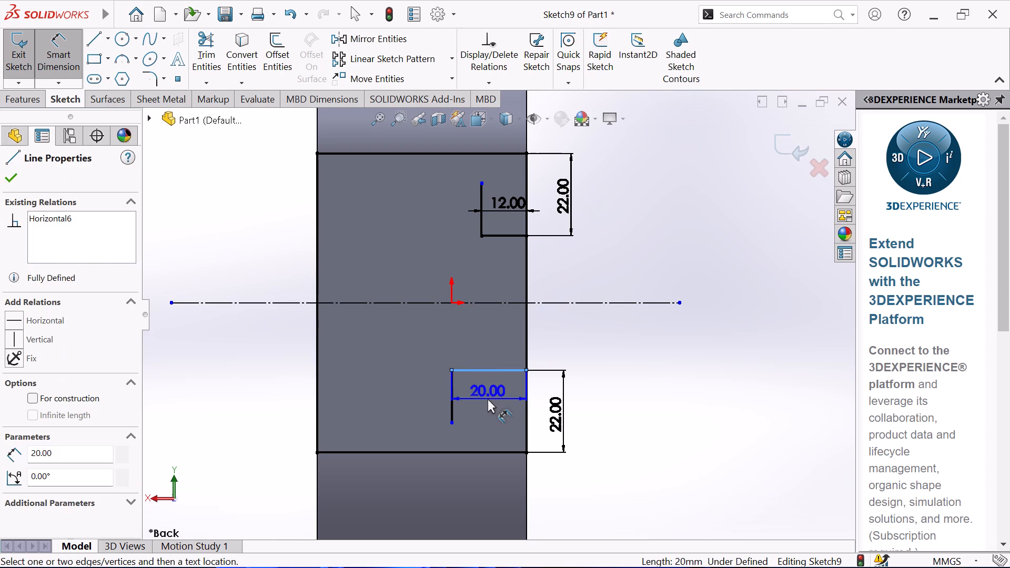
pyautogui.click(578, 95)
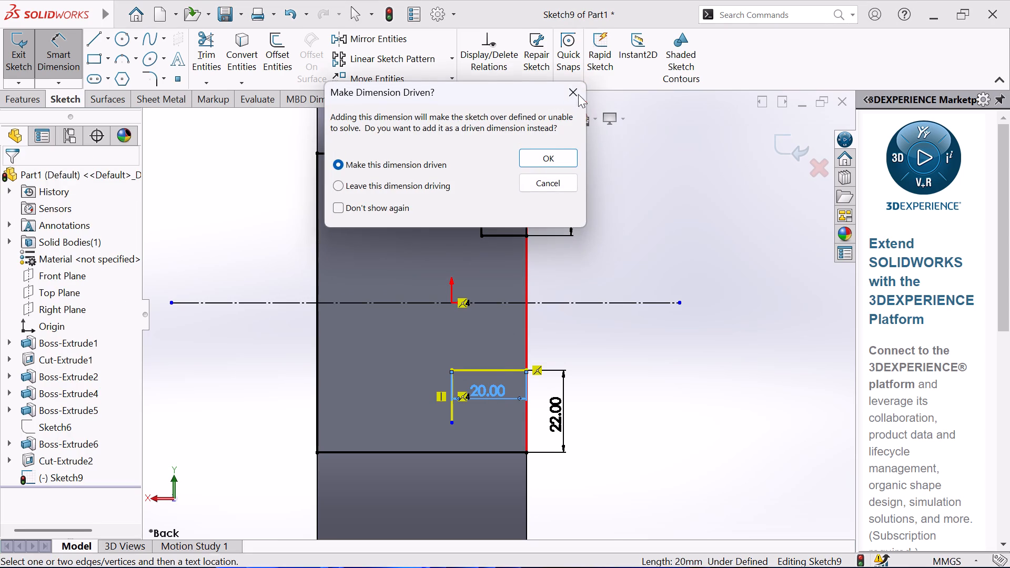
# Dimension the lower leg's short vertical edge, leaving its length as drawn.
pyautogui.click(450, 400)
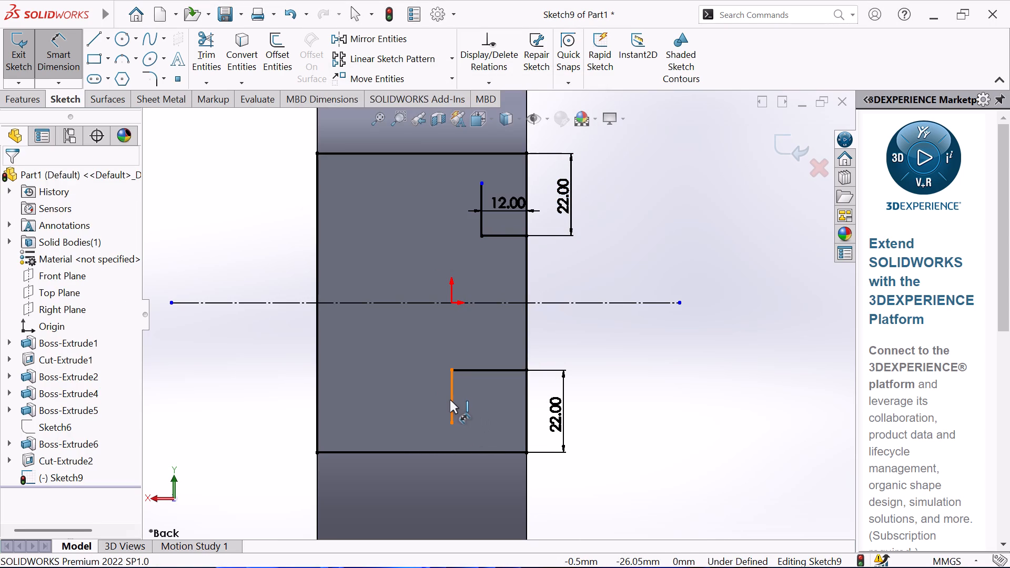
pyautogui.click(456, 395)
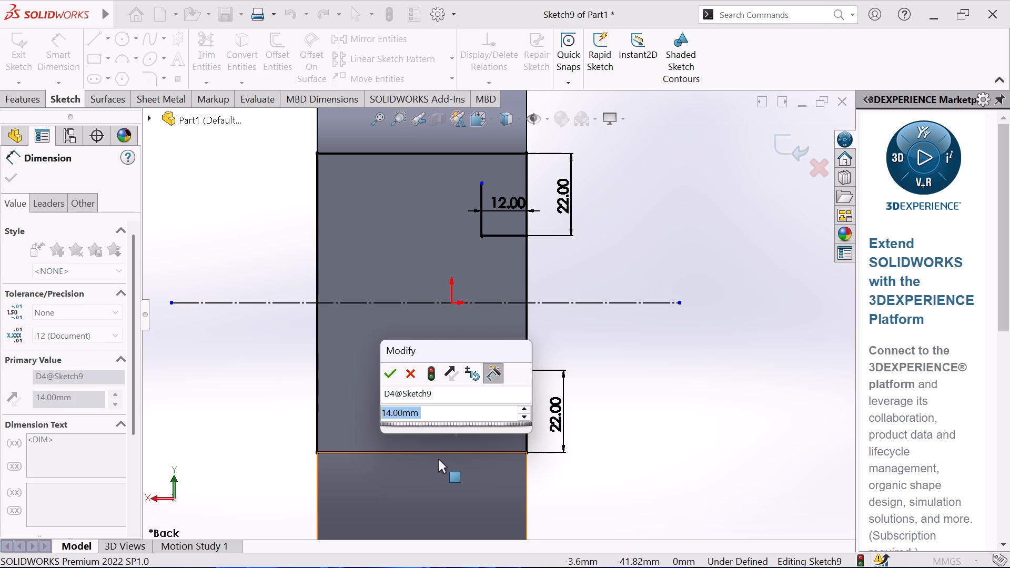
pyautogui.press('Escape')
pyautogui.press('Escape')
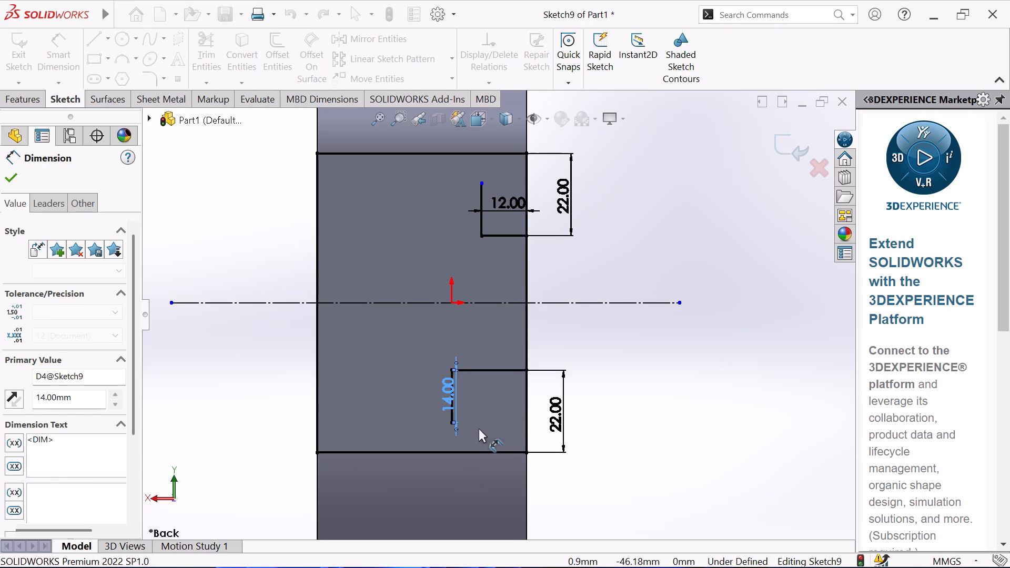
# Delete the lower leg's 14 mm dimension, its short vertical edge and its horizontal edge ending on the face's side edge.
pyautogui.press('Escape')
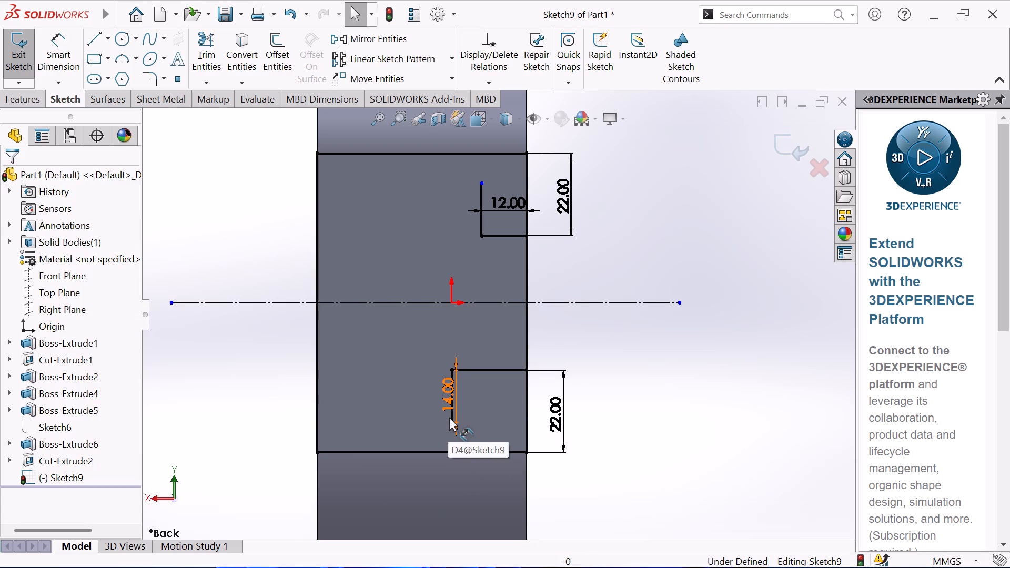
pyautogui.click(450, 416)
pyautogui.press('Delete')
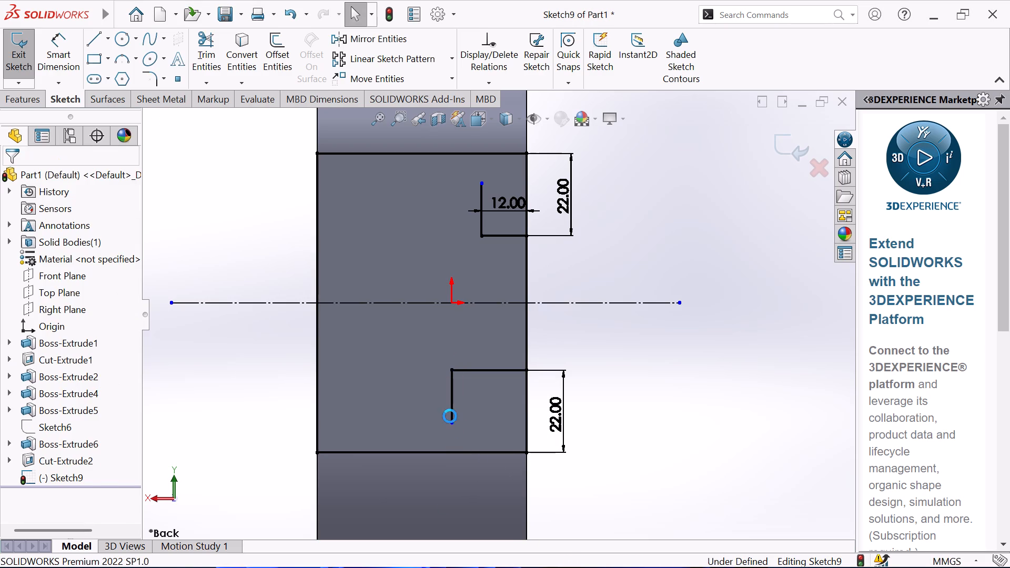
pyautogui.click(452, 389)
pyautogui.press('Delete')
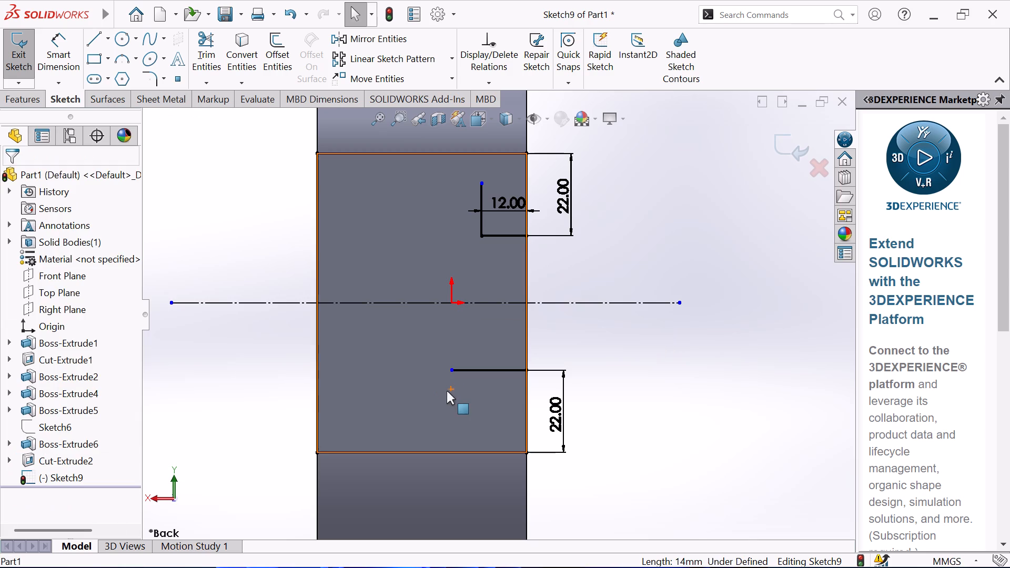
pyautogui.click(485, 369)
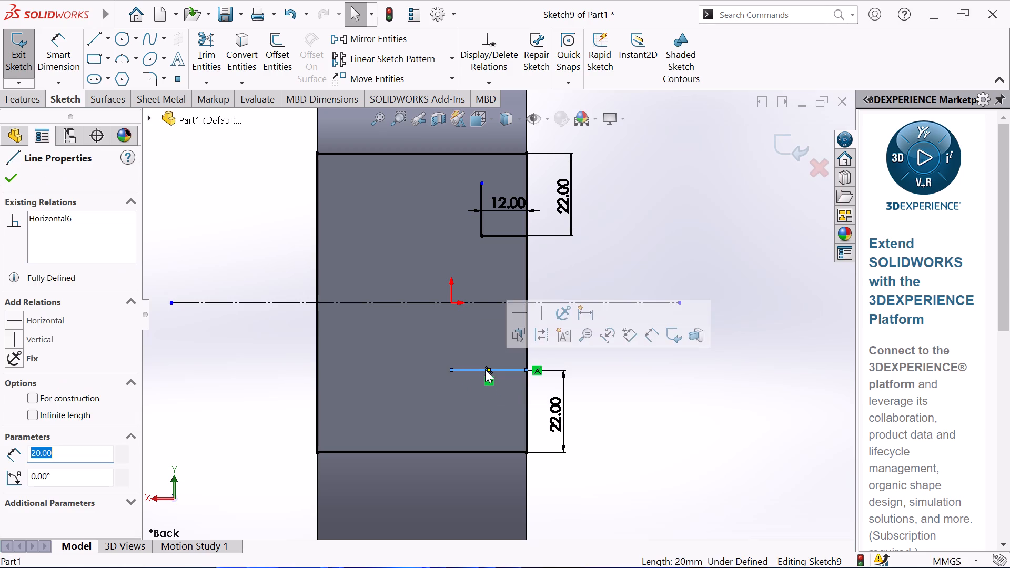
pyautogui.press('Delete')
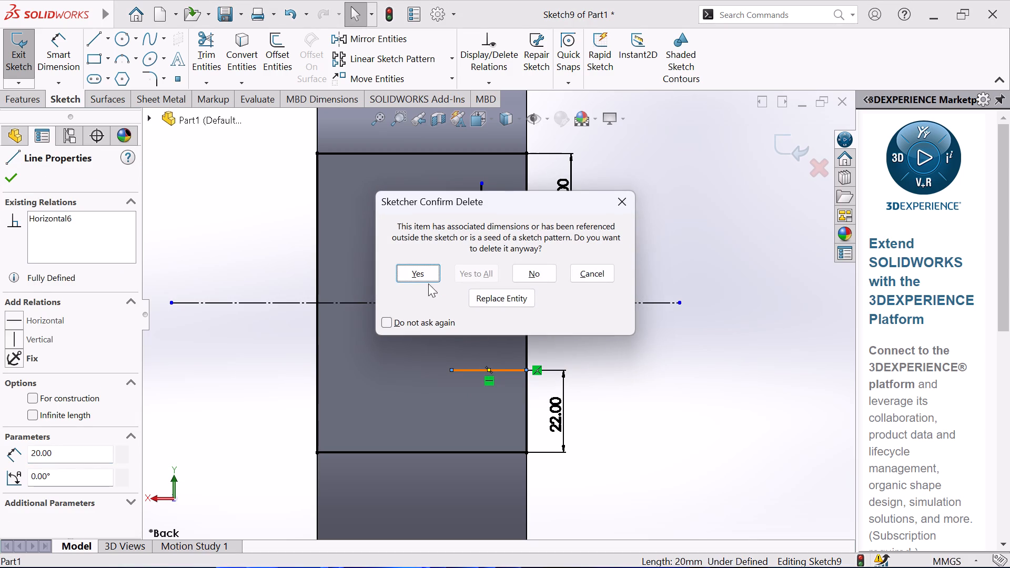
pyautogui.click(422, 279)
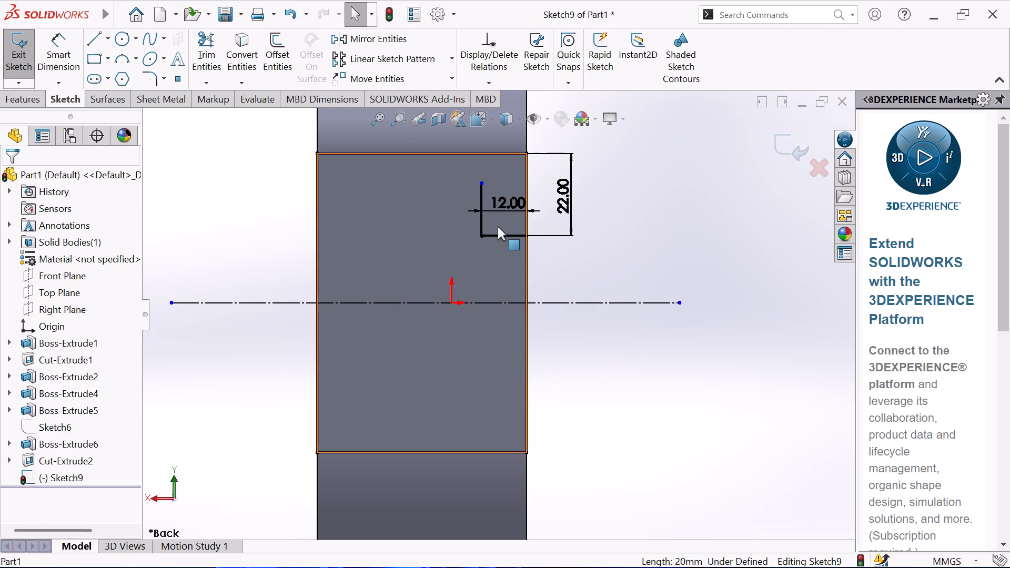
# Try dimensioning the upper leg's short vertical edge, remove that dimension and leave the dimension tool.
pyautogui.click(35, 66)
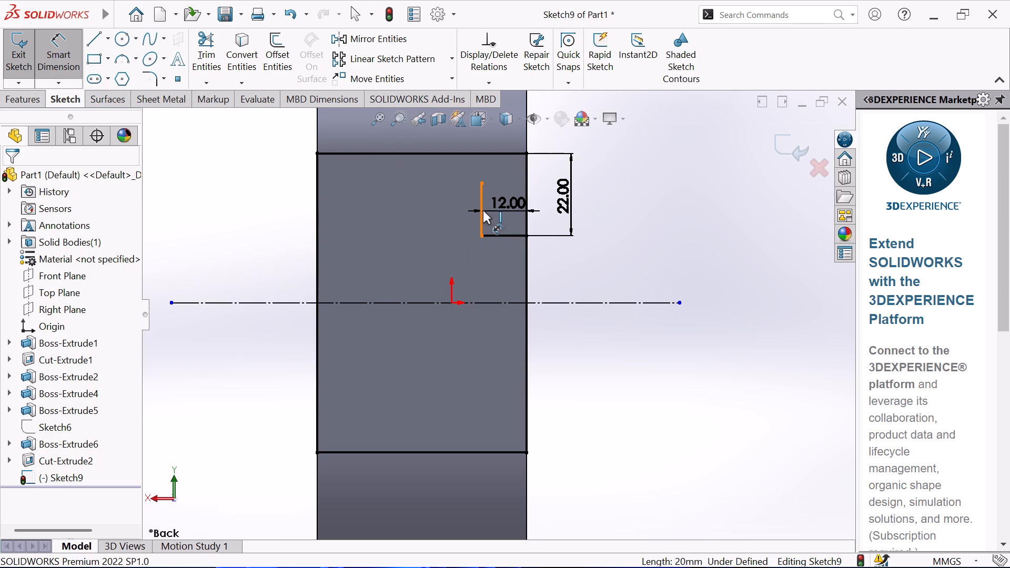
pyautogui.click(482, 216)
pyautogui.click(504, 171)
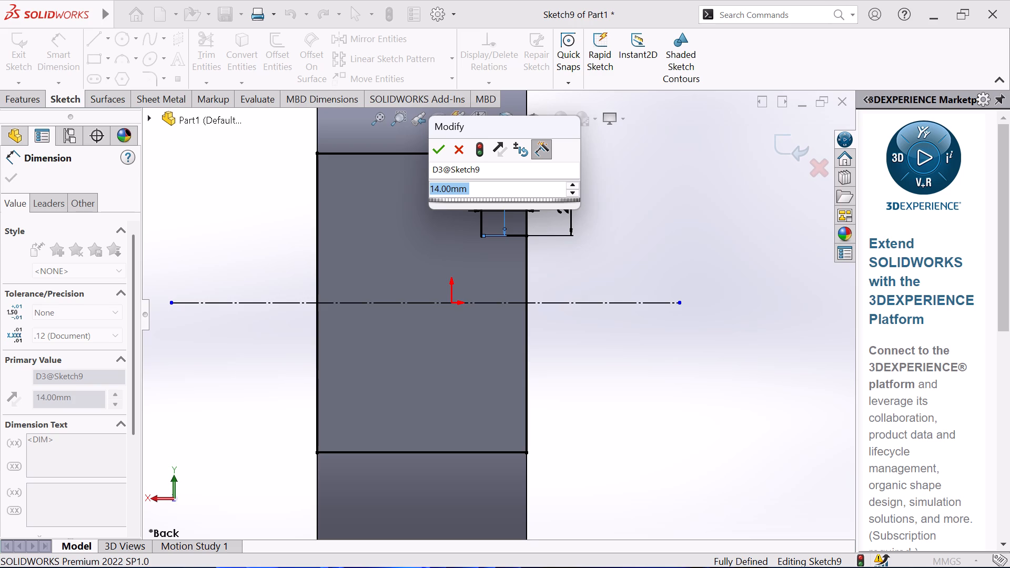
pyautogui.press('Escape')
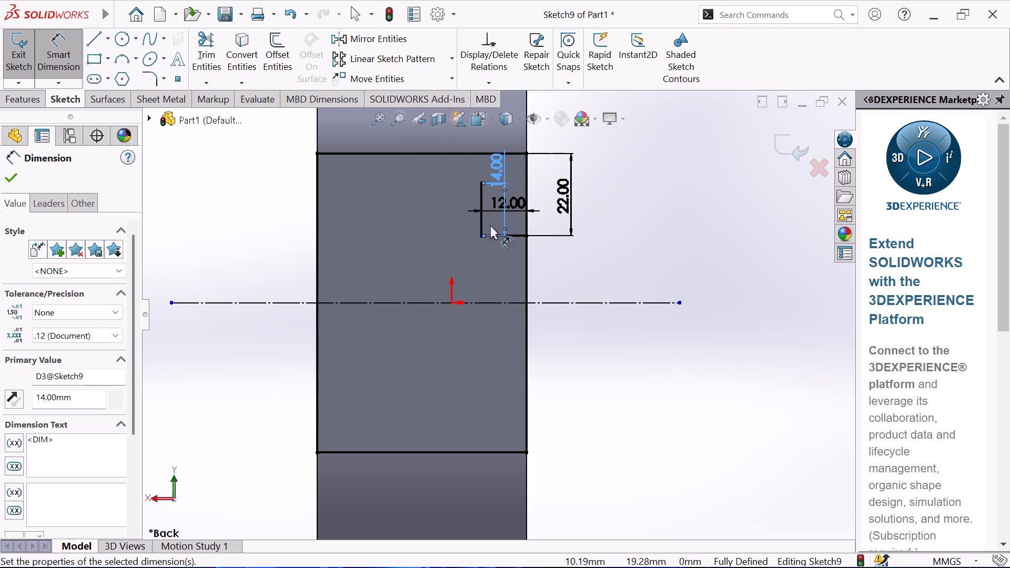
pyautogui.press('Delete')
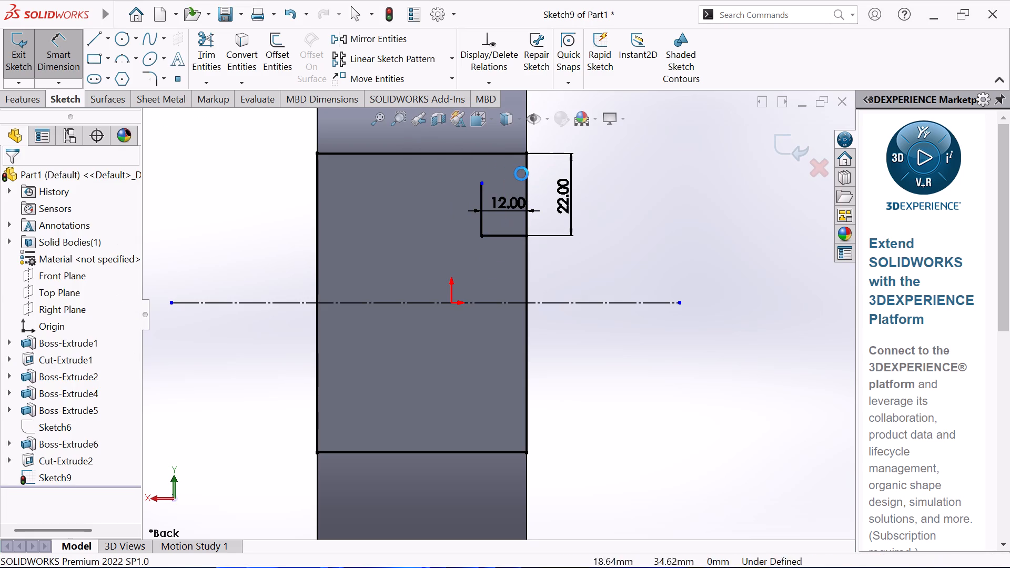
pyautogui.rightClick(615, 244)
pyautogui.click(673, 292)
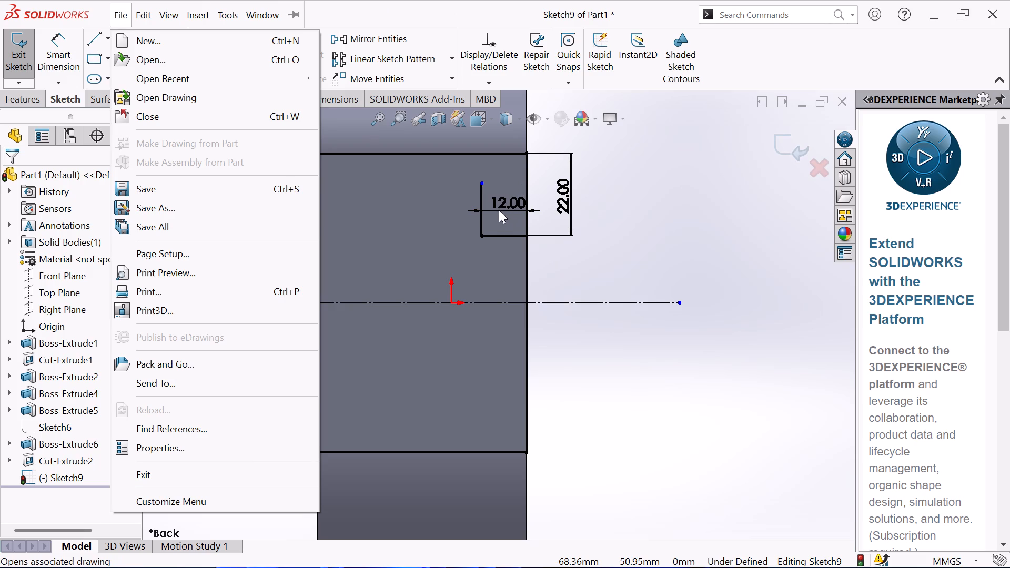
# Delete the upper leg's short vertical edge.
pyautogui.click(481, 220)
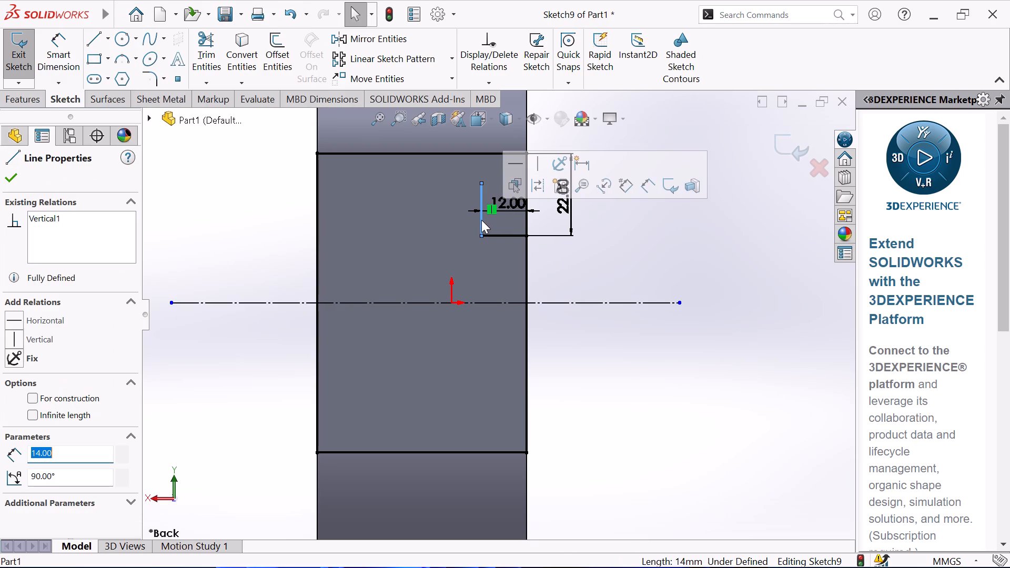
pyautogui.press('Delete')
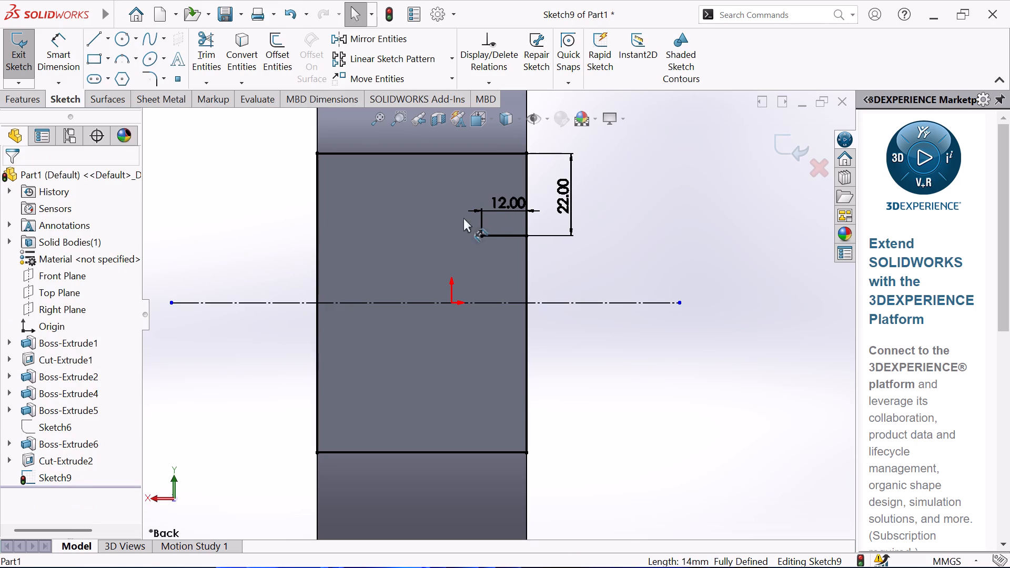
# Redraw the stepped profile as a line chain from the upper leg's inner end to the face's side edge, its long vertical about 56 mm.
pyautogui.click(93, 48)
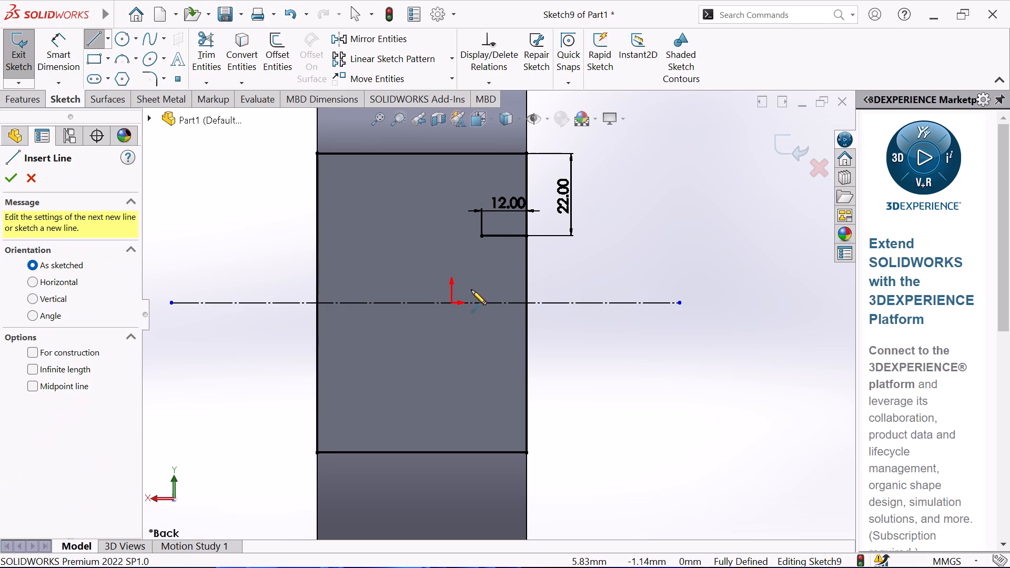
pyautogui.click(481, 238)
pyautogui.click(481, 197)
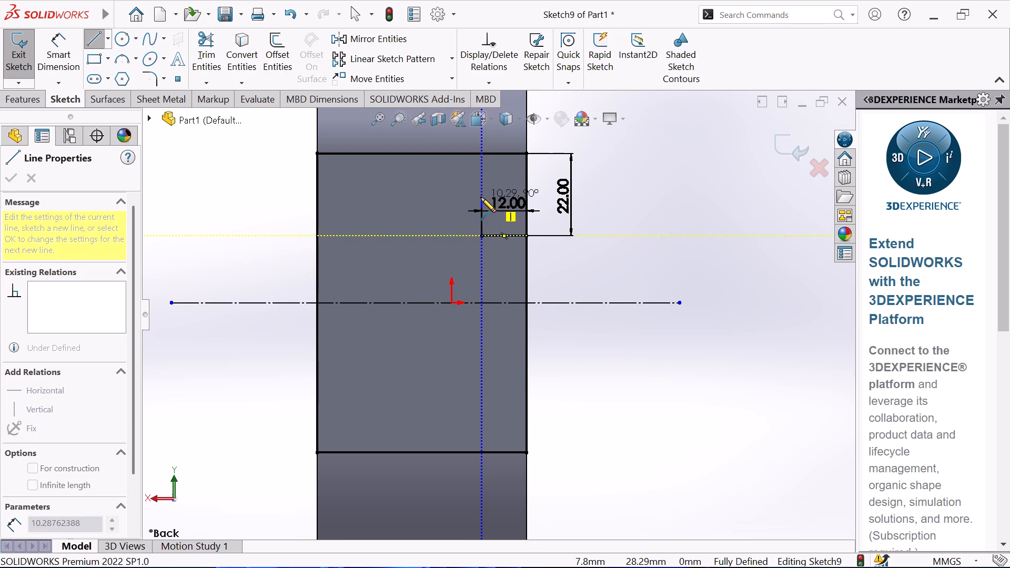
pyautogui.click(426, 197)
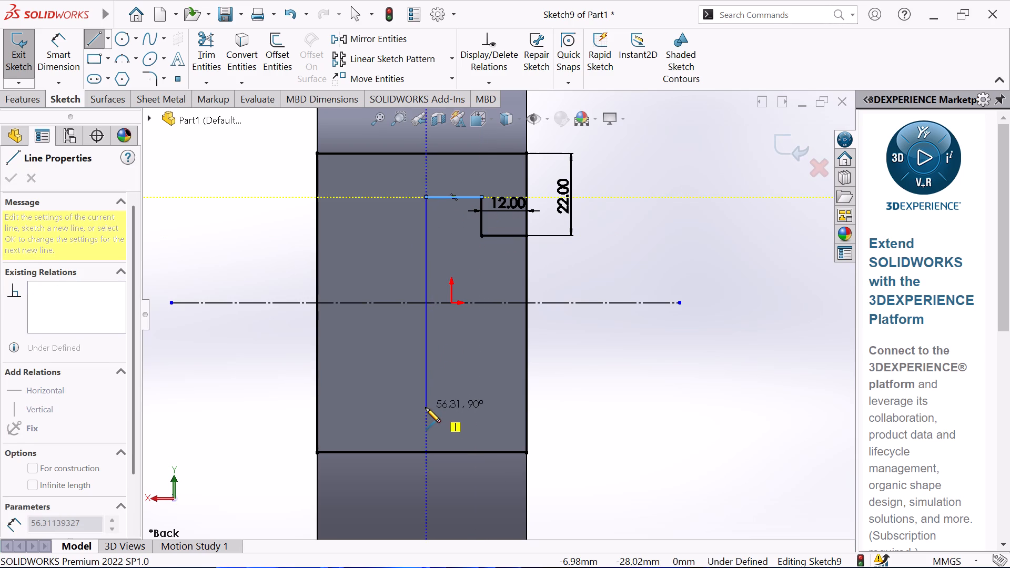
pyautogui.click(426, 408)
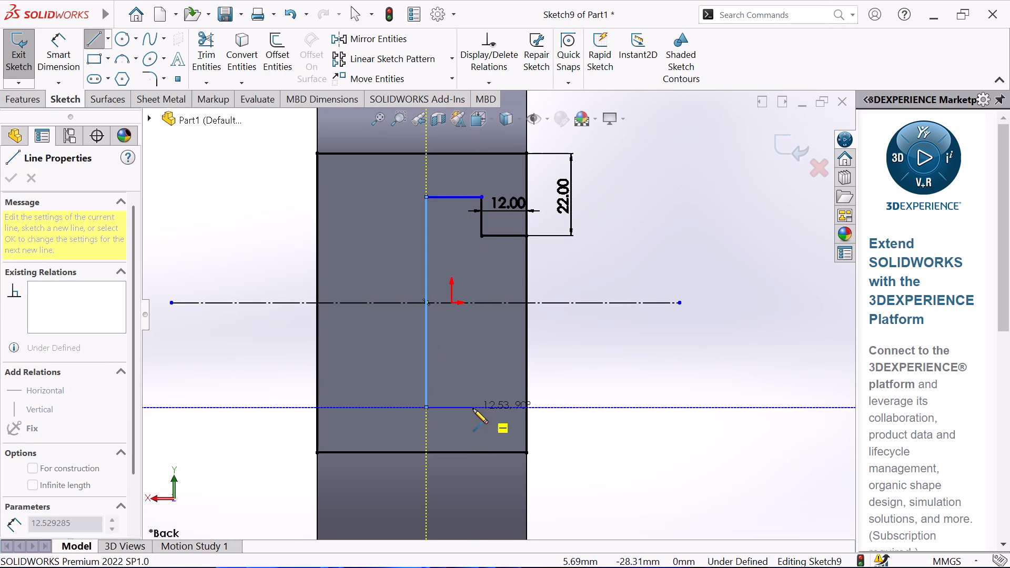
pyautogui.click(473, 409)
pyautogui.click(472, 366)
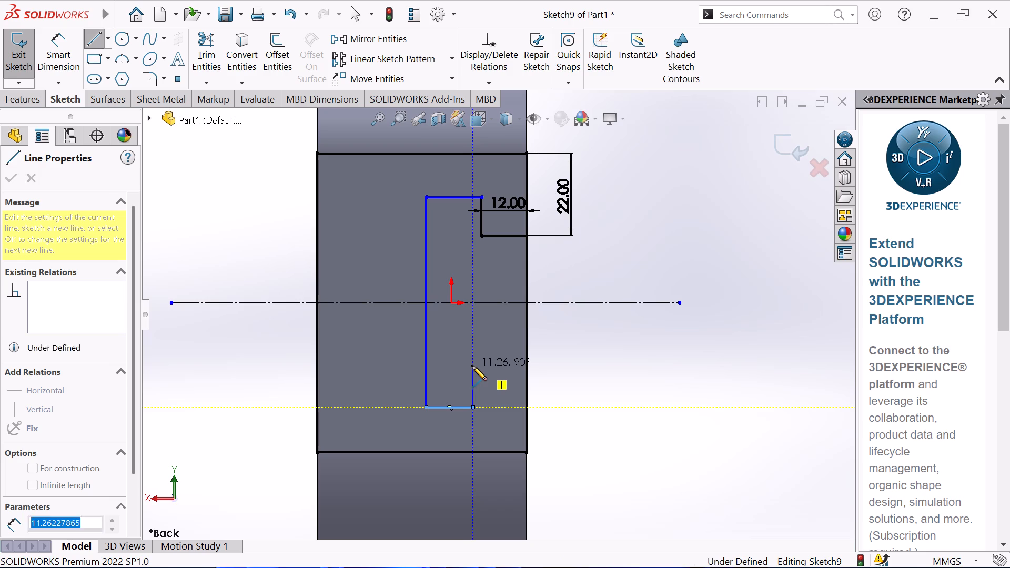
pyautogui.click(528, 364)
pyautogui.rightClick(573, 346)
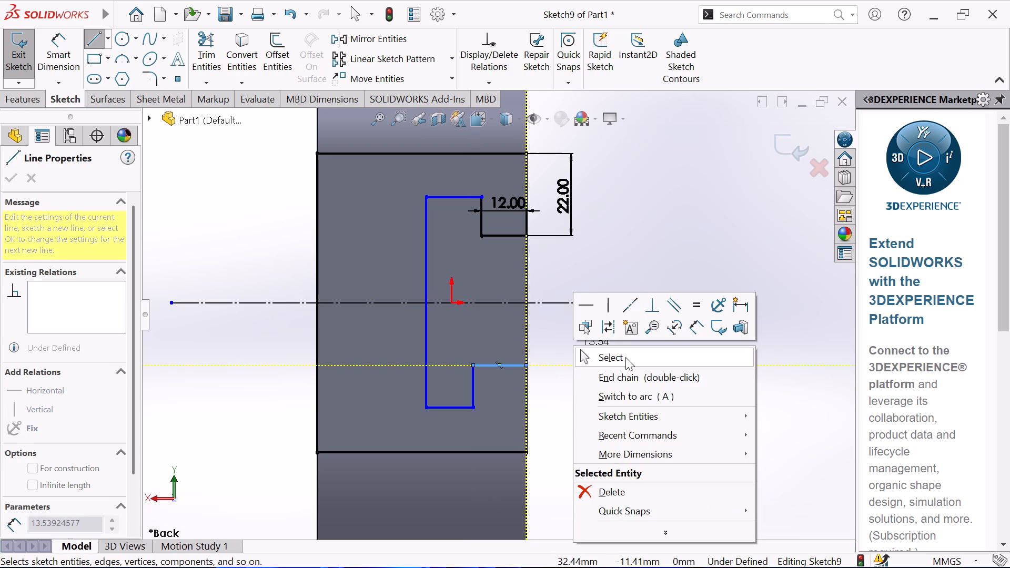
pyautogui.click(625, 357)
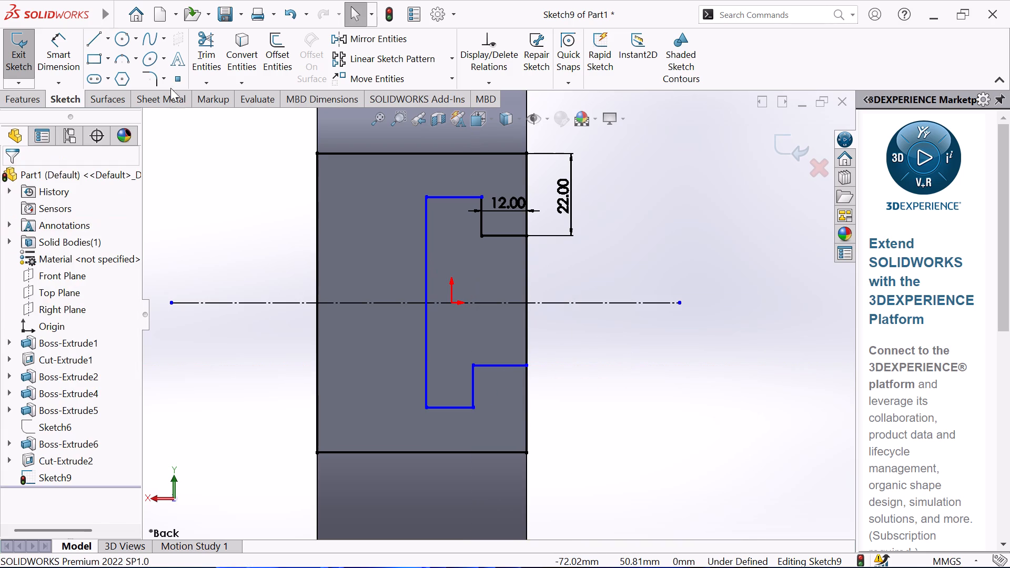
# Dimension the lower leg's horizontal edge 22 mm from the face's bottom corner.
pyautogui.click(63, 49)
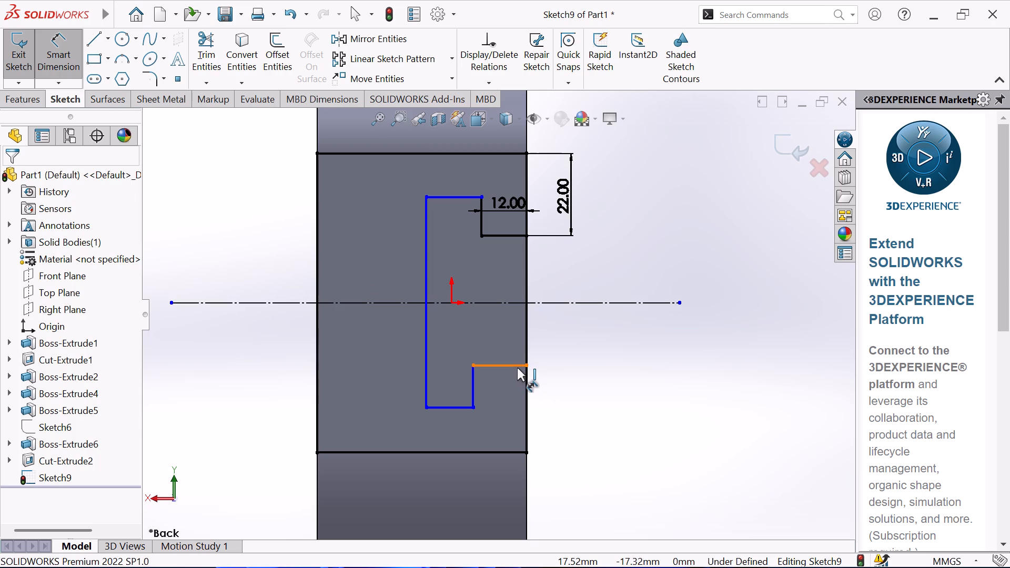
pyautogui.click(517, 368)
pyautogui.click(524, 453)
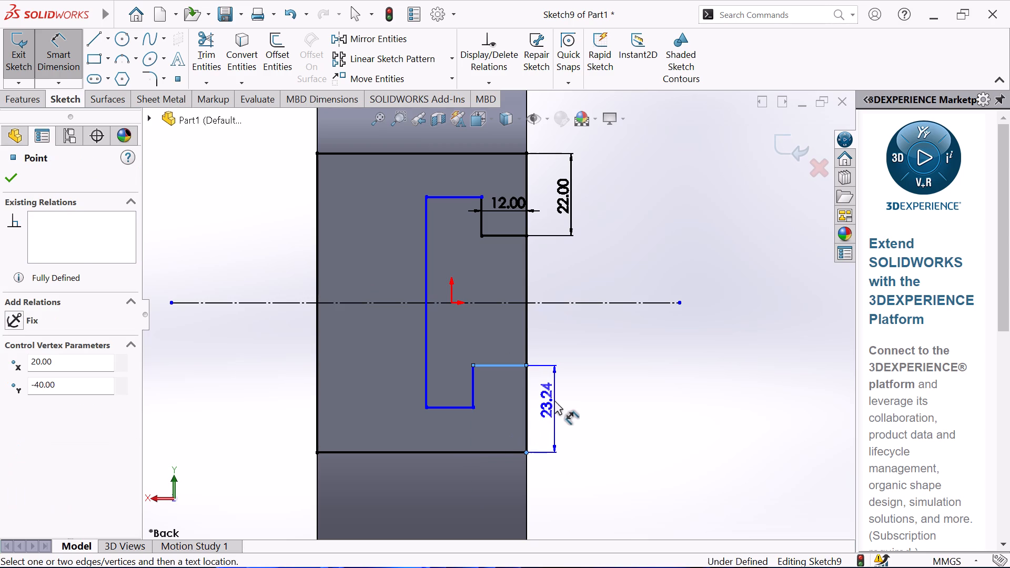
pyautogui.click(555, 399)
pyautogui.write('22')
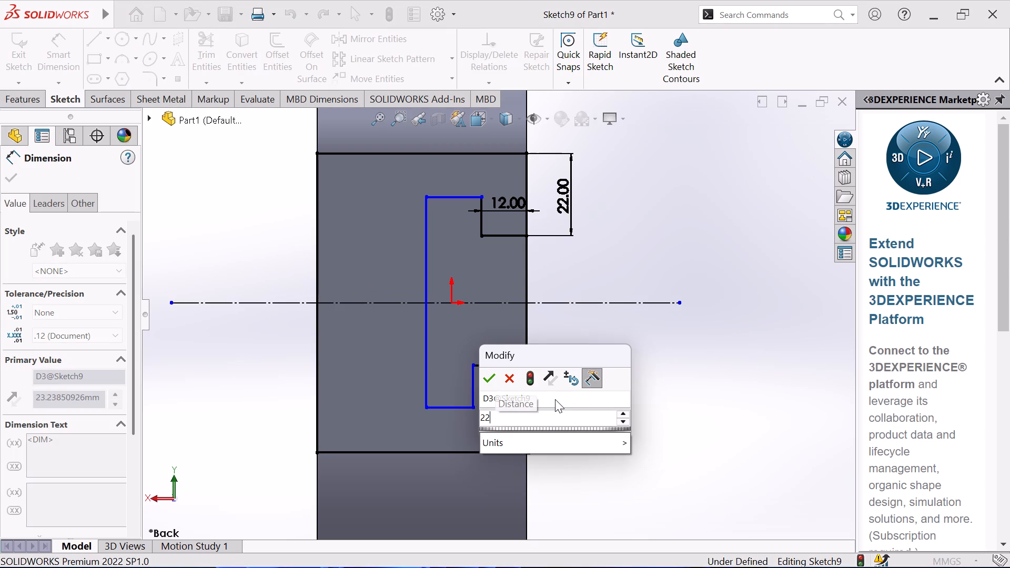
pyautogui.press('Return')
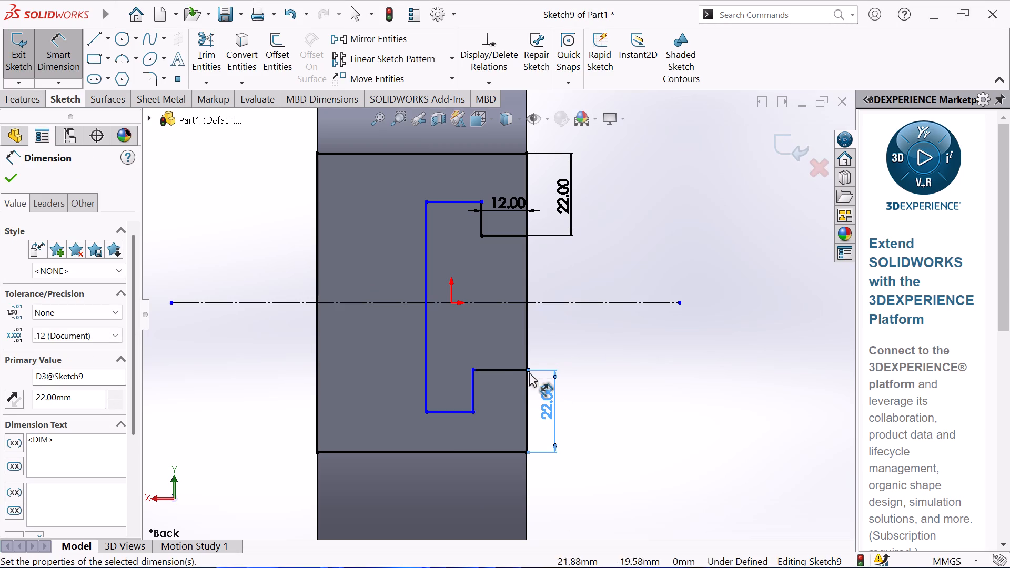
# Dimension the length of the lower leg's horizontal edge as 12 mm.
pyautogui.click(509, 369)
pyautogui.click(498, 337)
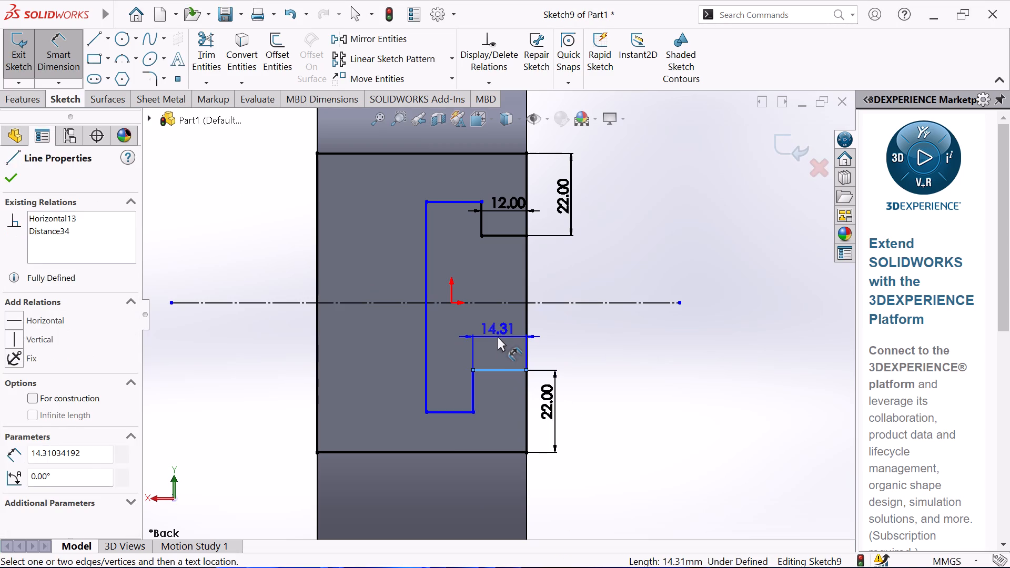
pyautogui.write('12')
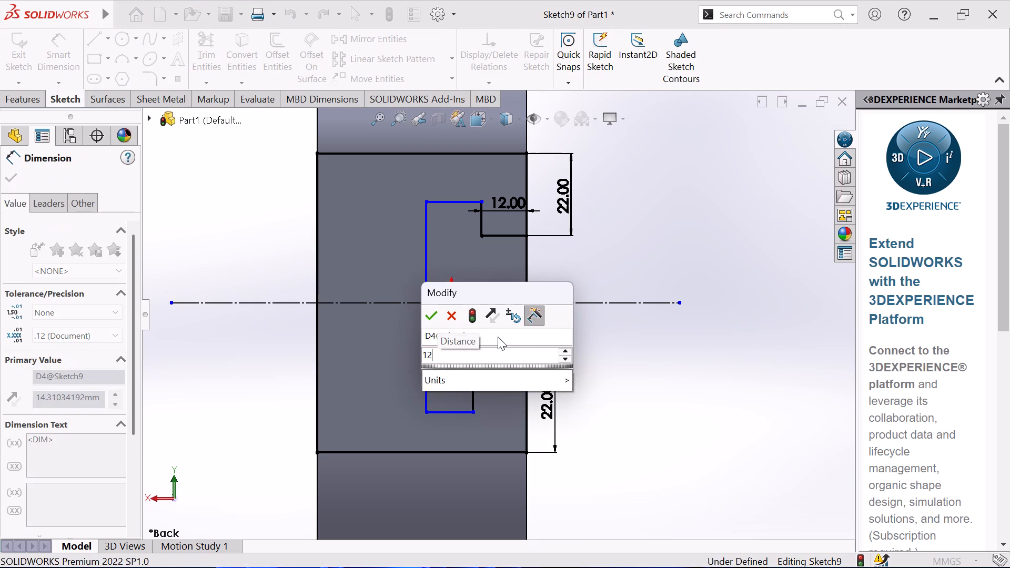
pyautogui.press('Return')
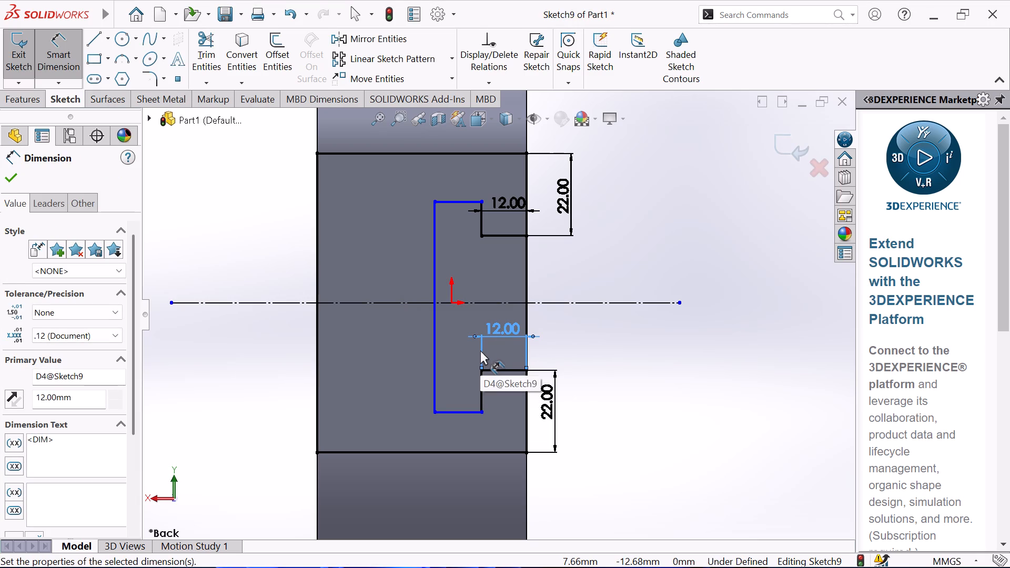
# Dimension the profile's short bottom horizontal edge as 12 mm.
pyautogui.click(464, 412)
pyautogui.click(463, 436)
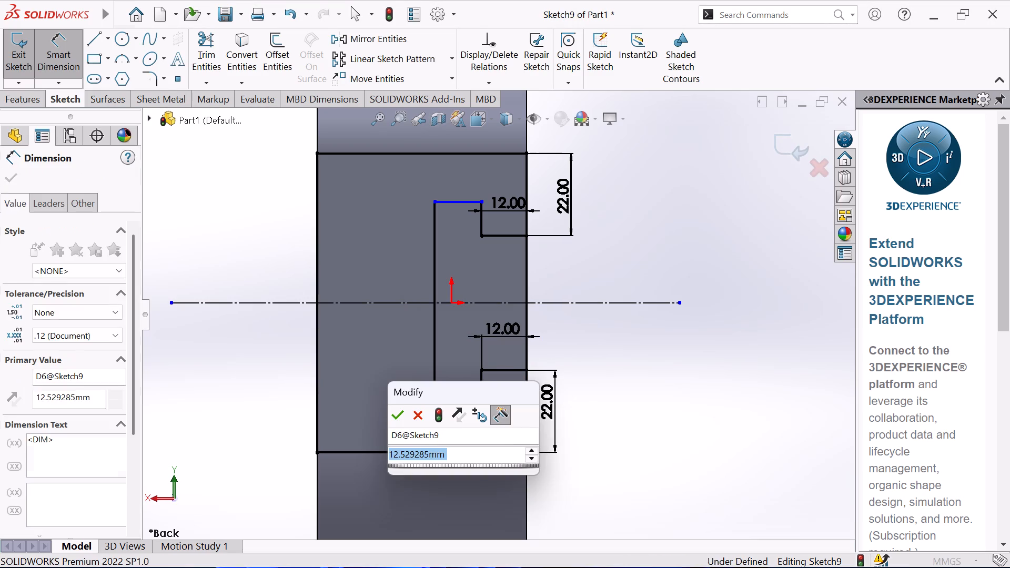
pyautogui.write('12')
pyautogui.press('Return')
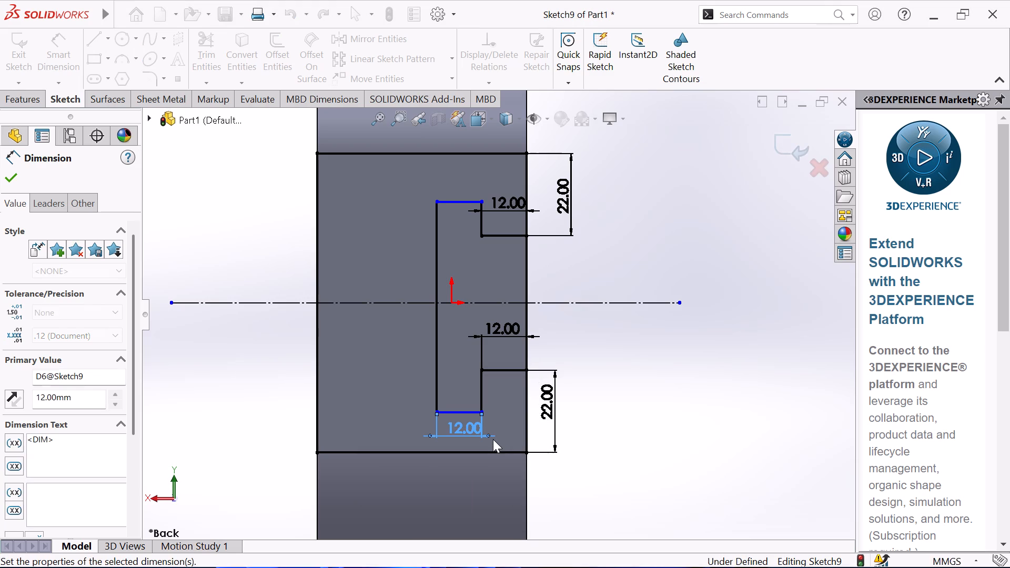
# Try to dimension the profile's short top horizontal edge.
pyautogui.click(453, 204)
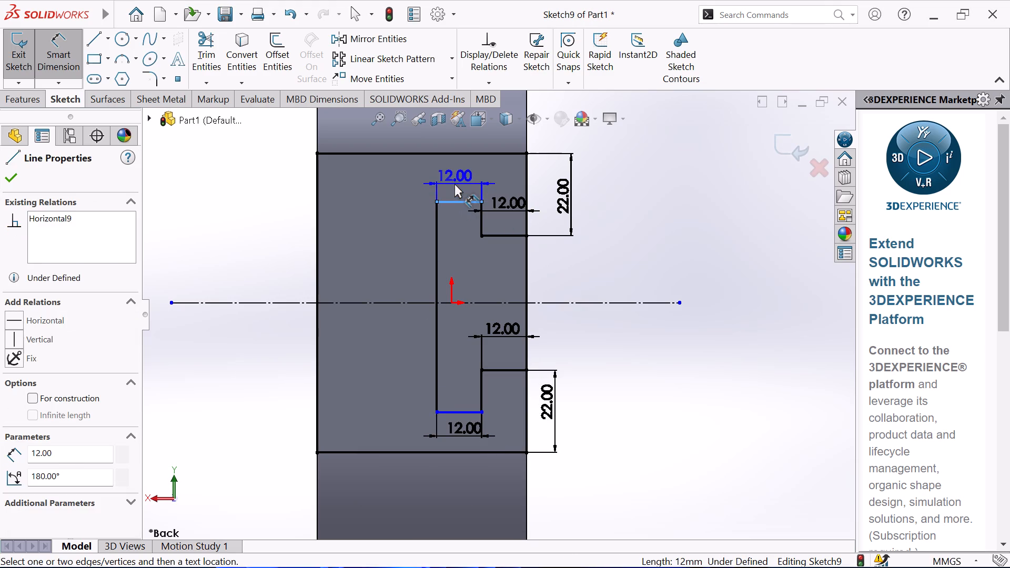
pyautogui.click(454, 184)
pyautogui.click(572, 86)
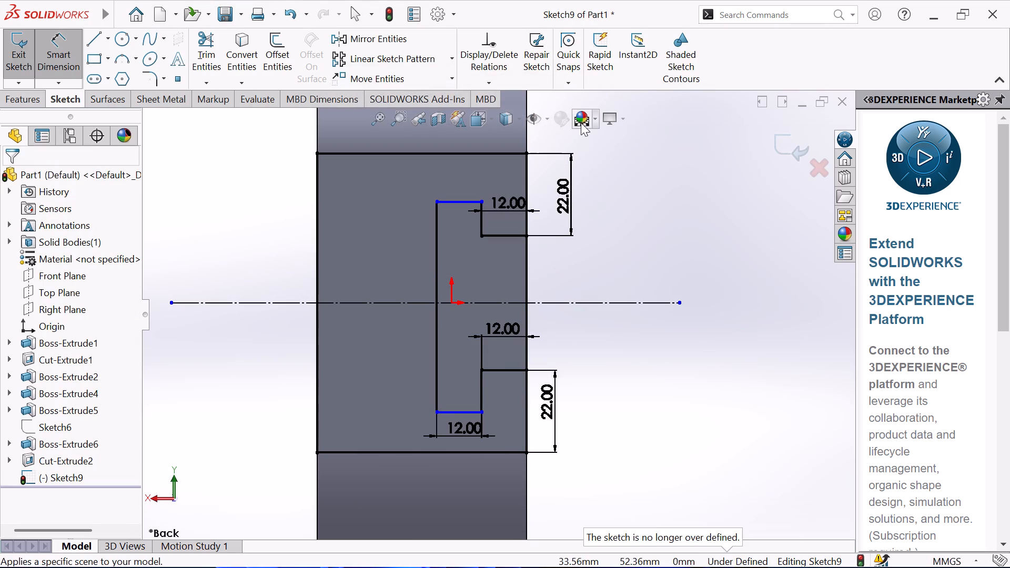
# Dimension the stepped profile's long vertical edge as 64 mm.
pyautogui.click(435, 362)
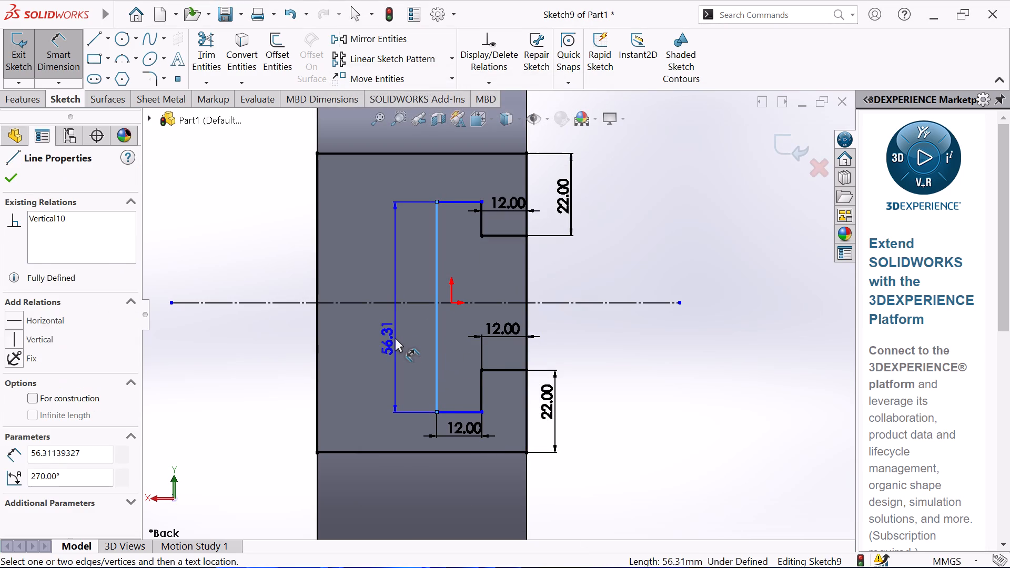
pyautogui.click(395, 337)
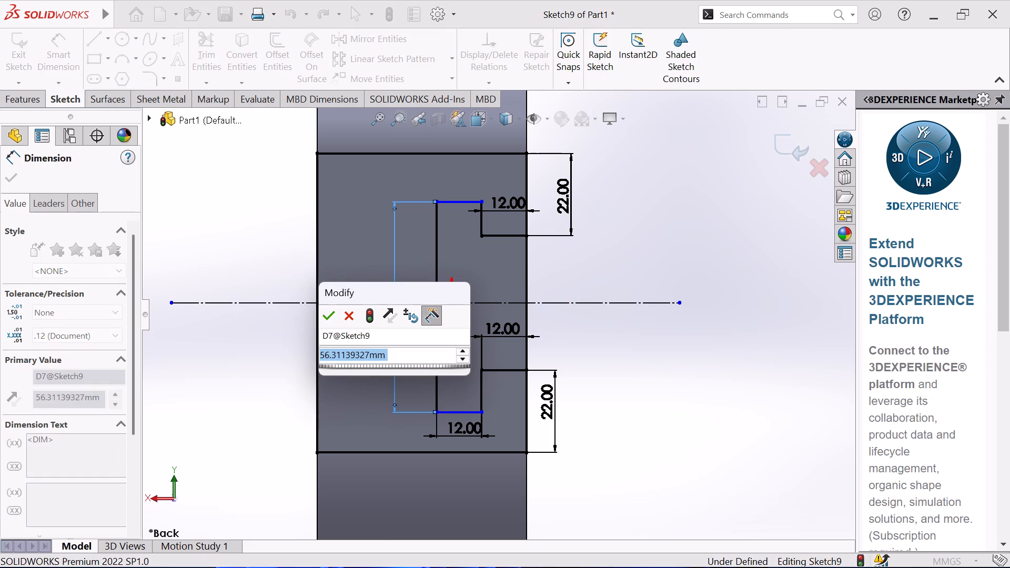
pyautogui.press('6')
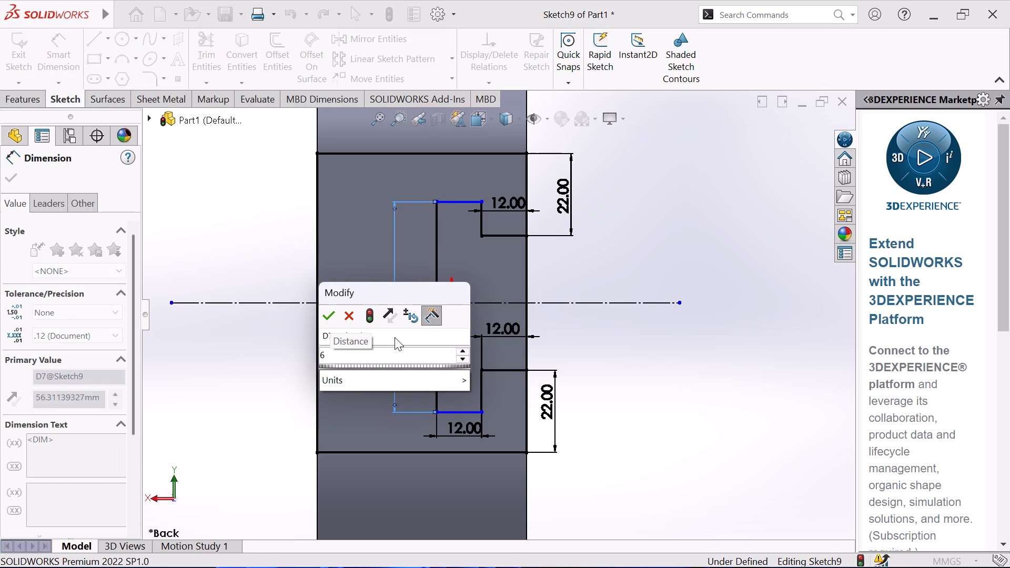
pyautogui.press('2')
pyautogui.press('BackSpace')
pyautogui.press('4')
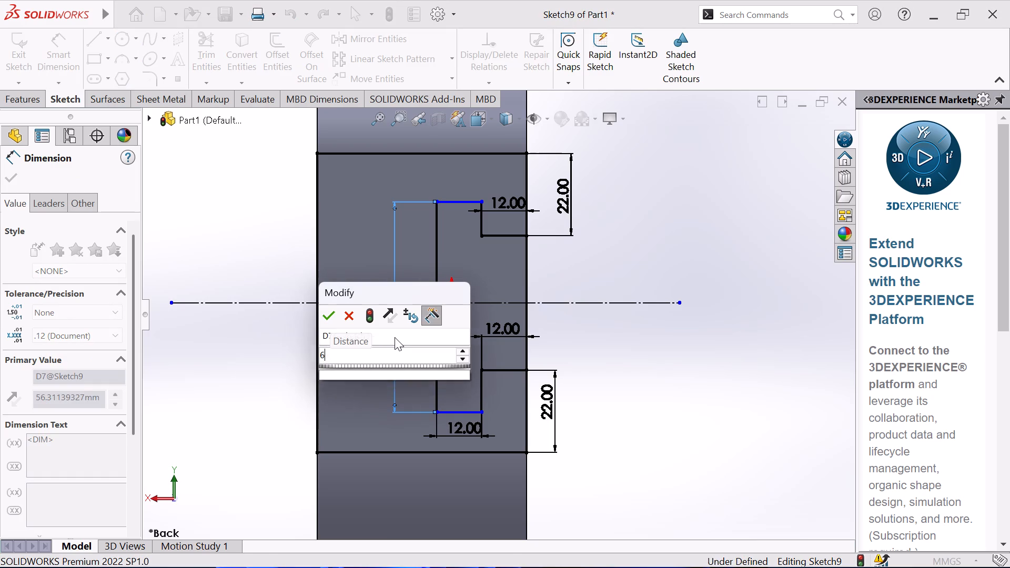
pyautogui.press('Return')
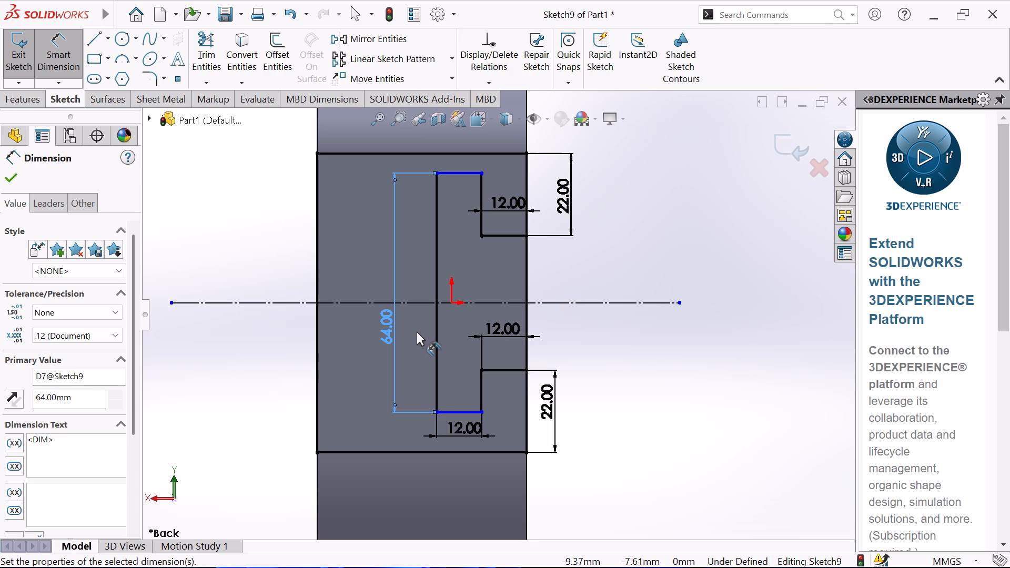
pyautogui.rightClick(694, 260)
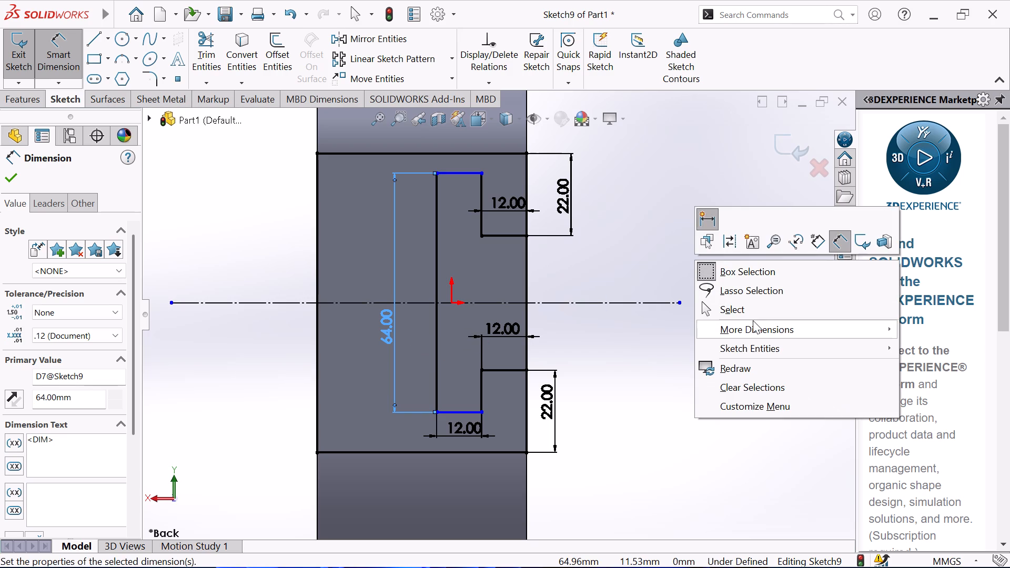
pyautogui.click(752, 313)
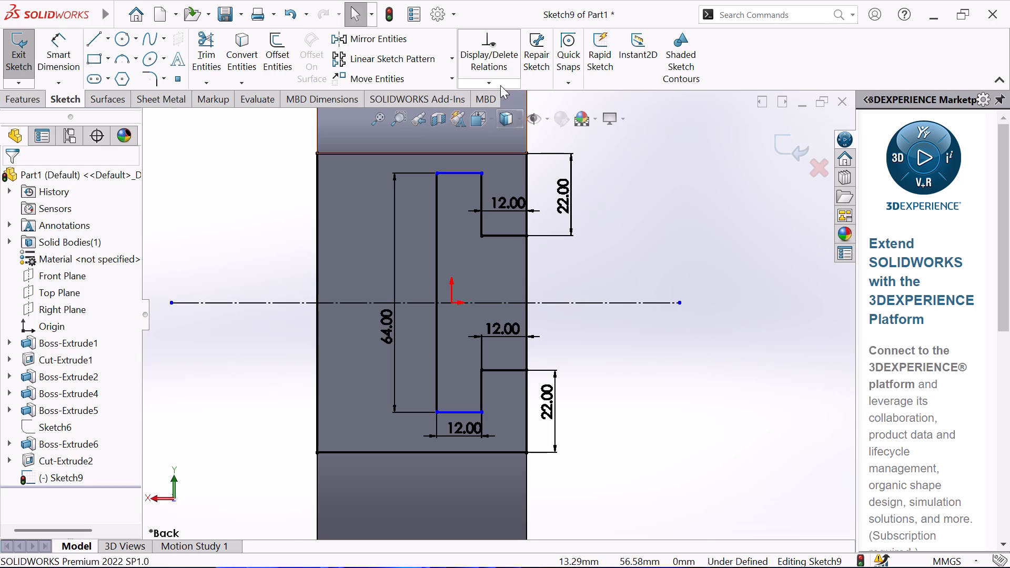
# Add a Symmetric relation between the long vertical edge's two endpoints about the horizontal centerline.
pyautogui.click(500, 85)
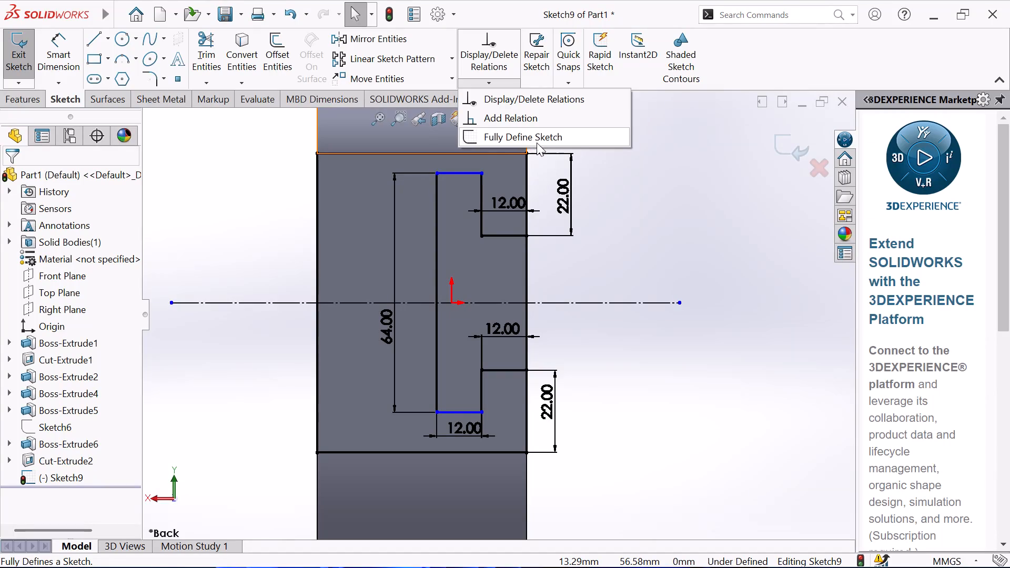
pyautogui.click(531, 120)
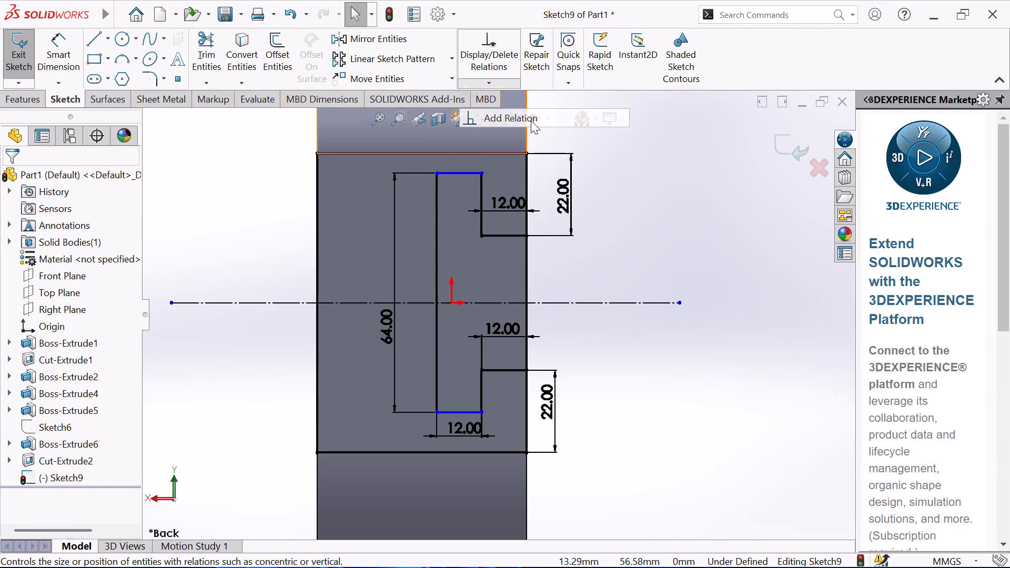
pyautogui.click(437, 172)
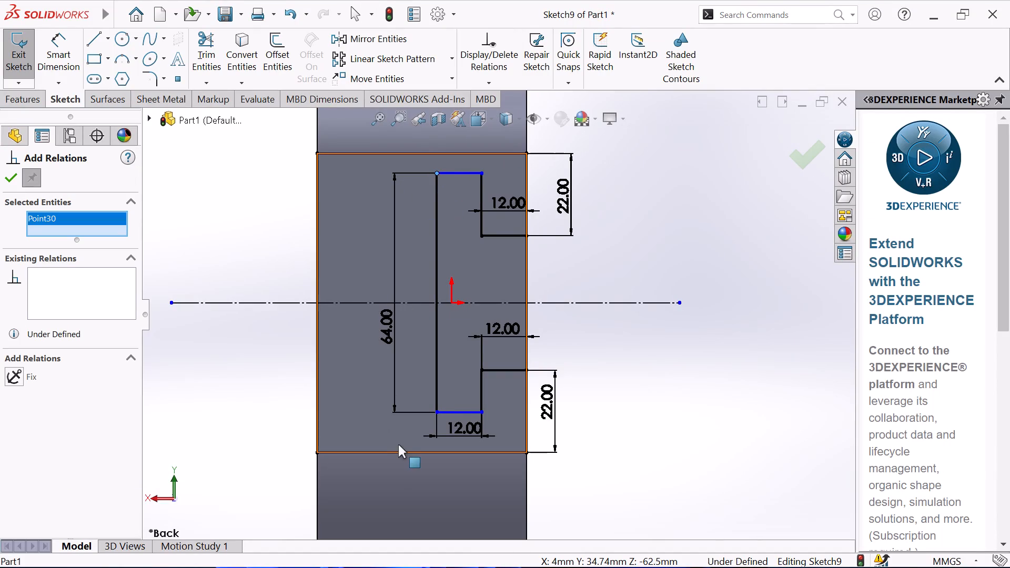
pyautogui.click(434, 411)
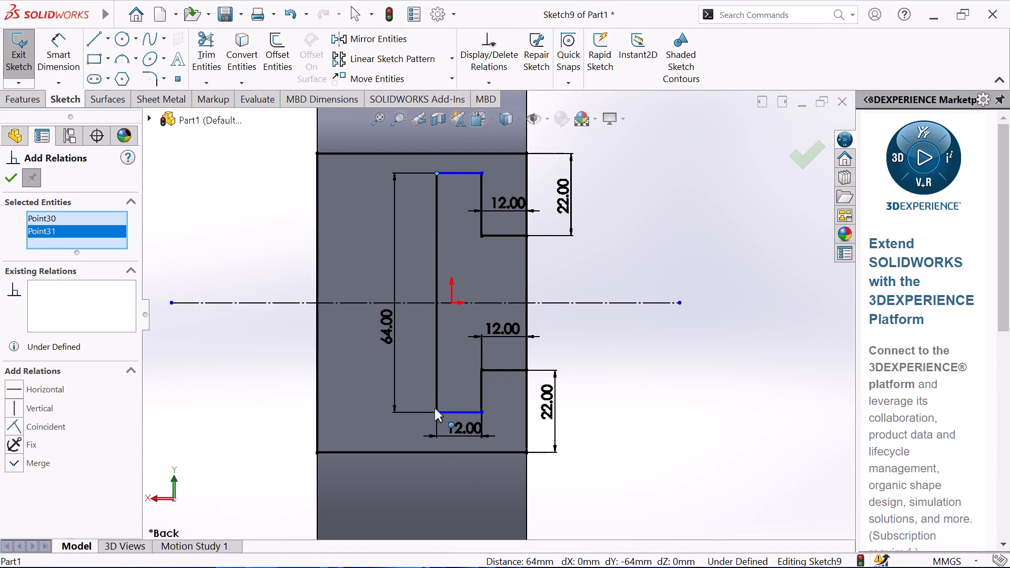
pyautogui.click(408, 303)
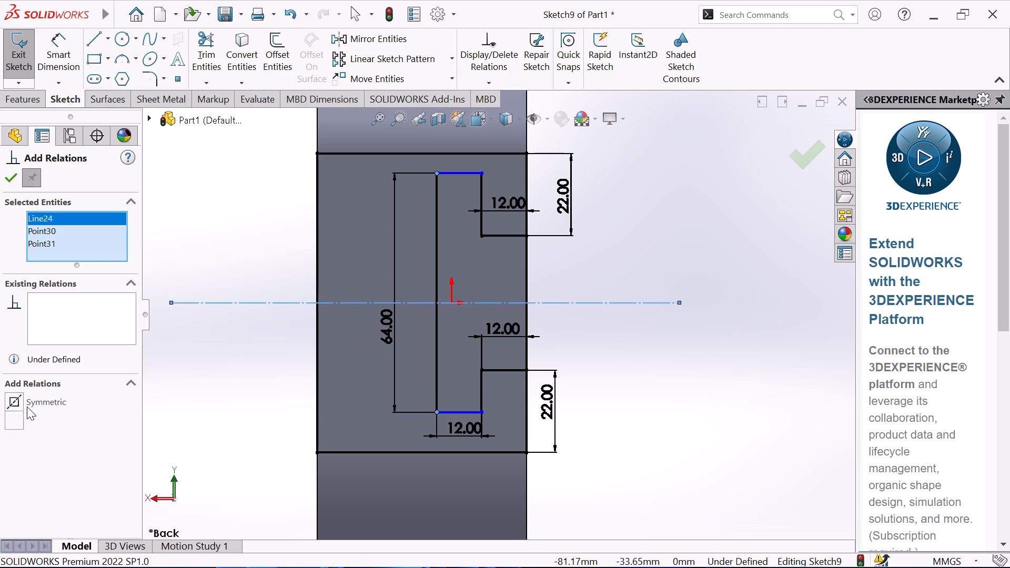
pyautogui.click(14, 401)
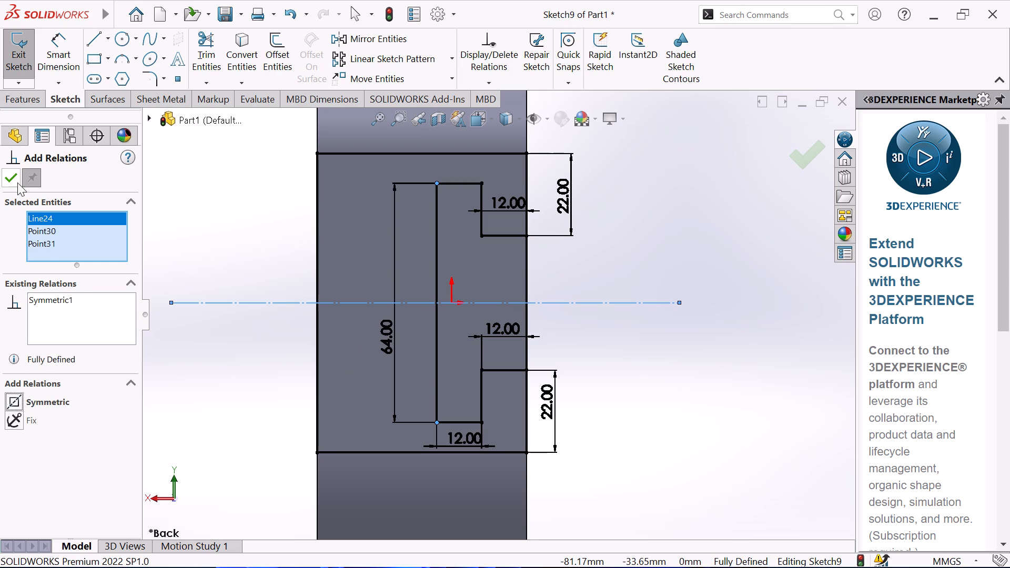
pyautogui.click(16, 181)
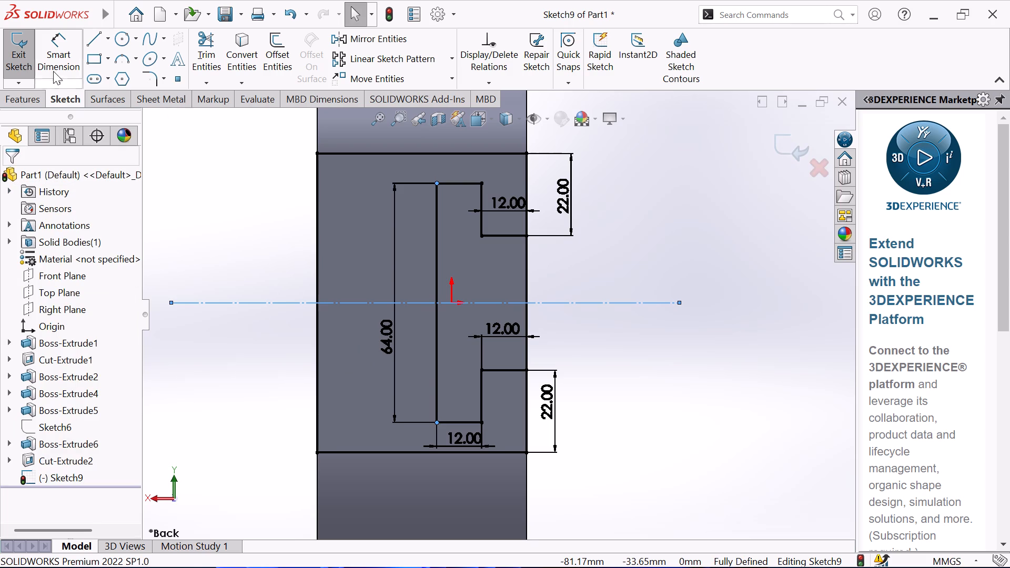
# Trim away the face outline's edges and side segments outside the stepped profile, leaving only the closed slot profile.
pyautogui.click(211, 40)
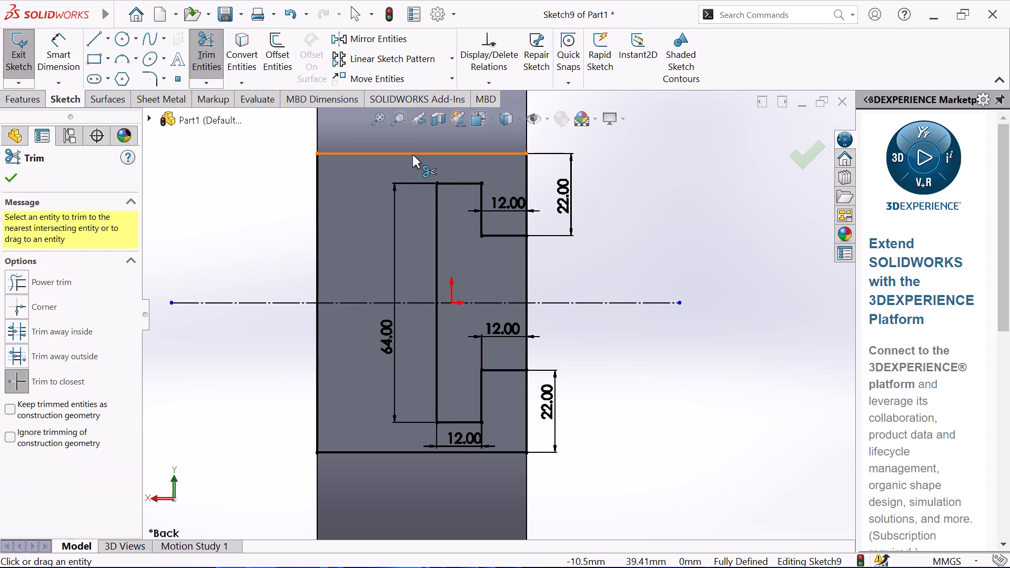
pyautogui.click(412, 154)
pyautogui.click(319, 239)
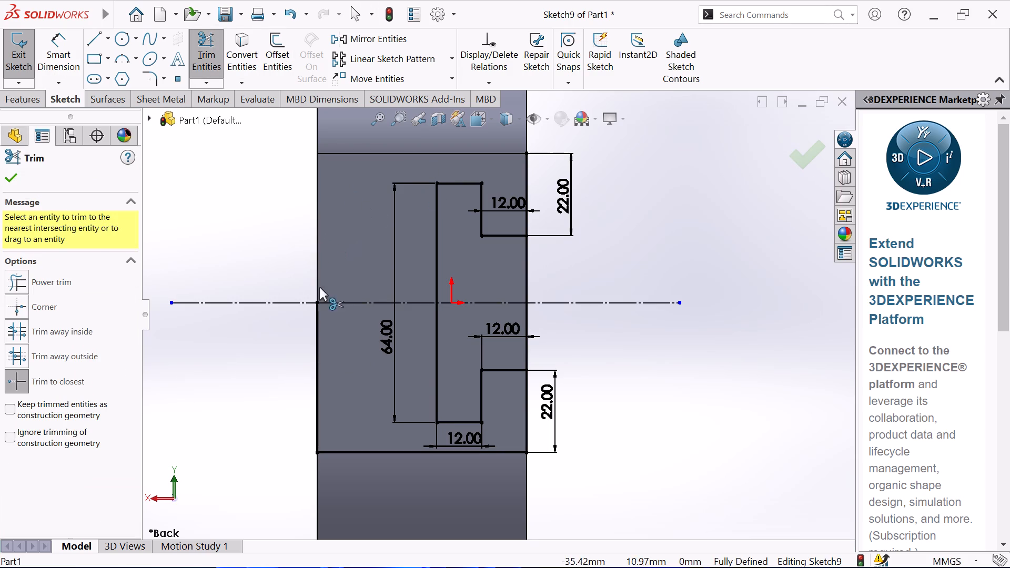
pyautogui.click(319, 360)
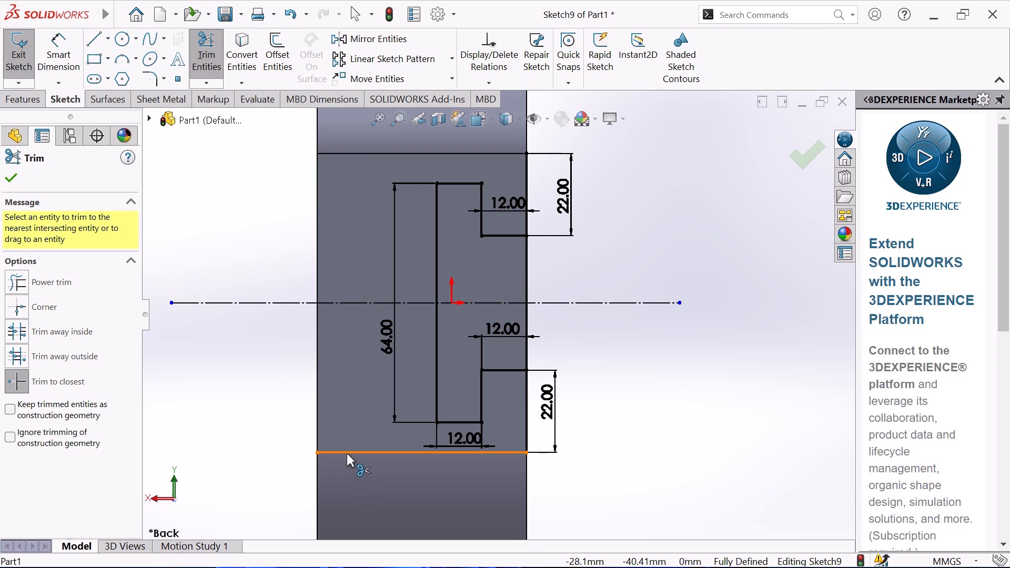
pyautogui.click(347, 453)
pyautogui.click(530, 400)
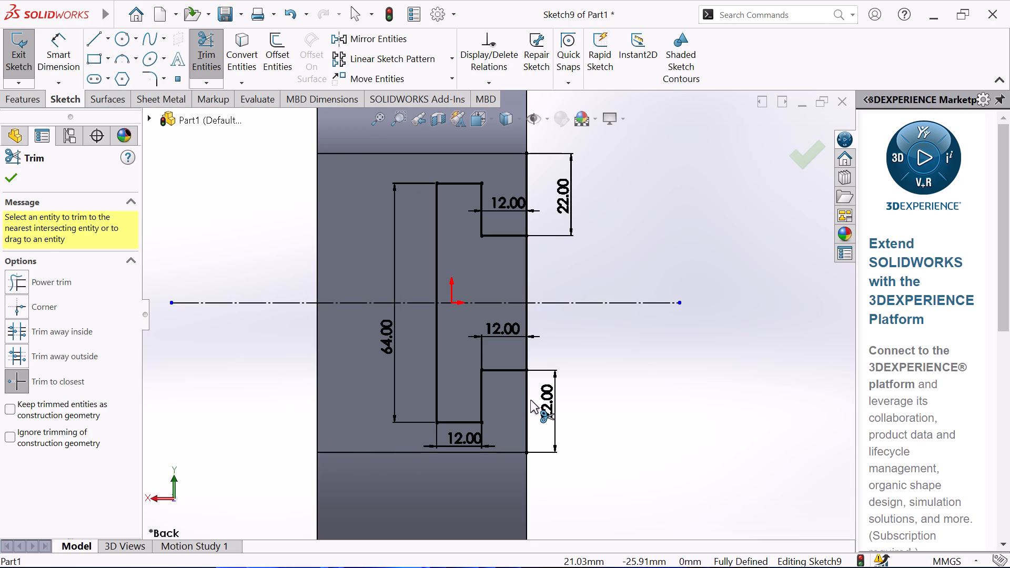
pyautogui.click(528, 400)
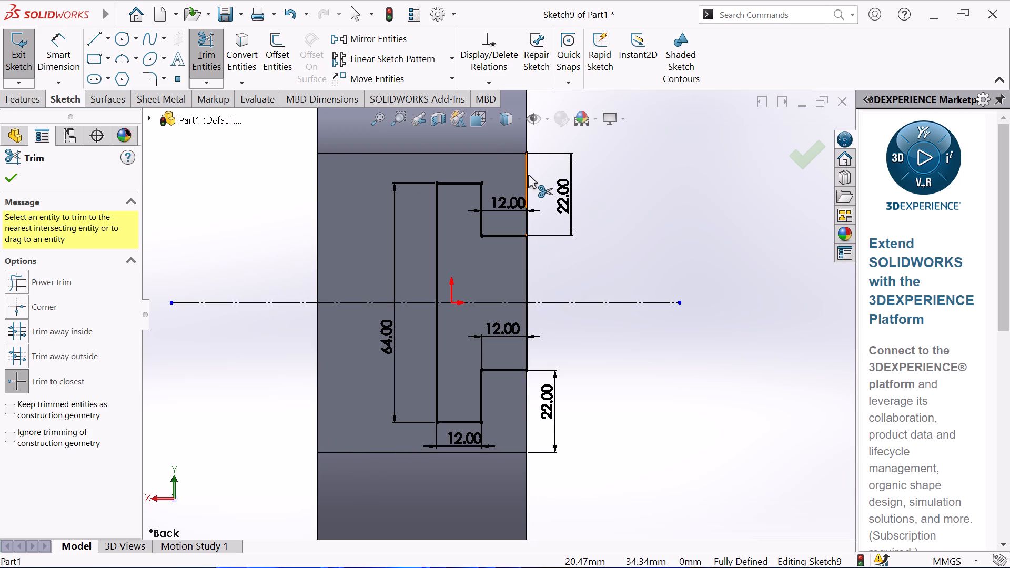
pyautogui.click(528, 175)
pyautogui.rightClick(685, 232)
pyautogui.click(729, 279)
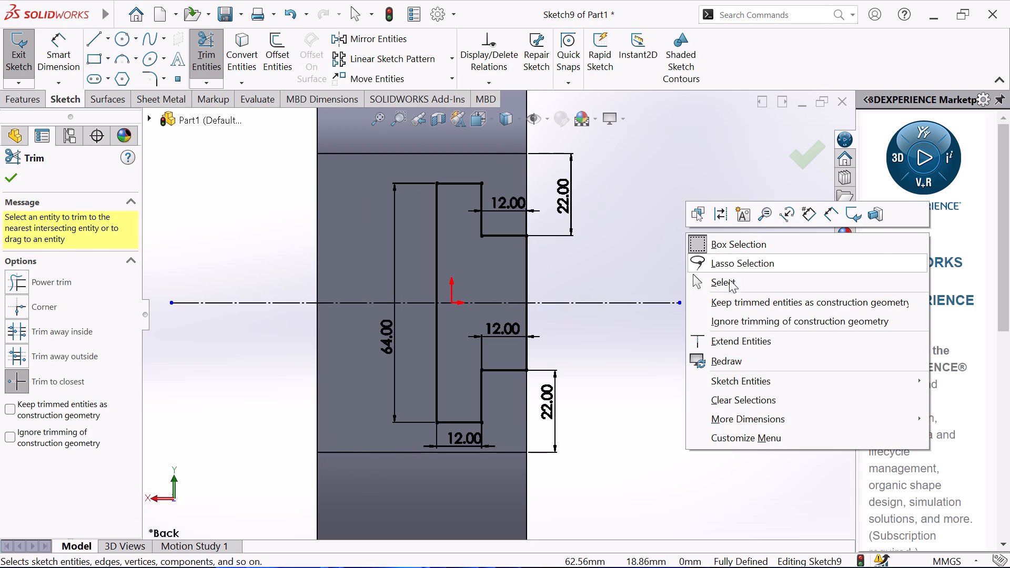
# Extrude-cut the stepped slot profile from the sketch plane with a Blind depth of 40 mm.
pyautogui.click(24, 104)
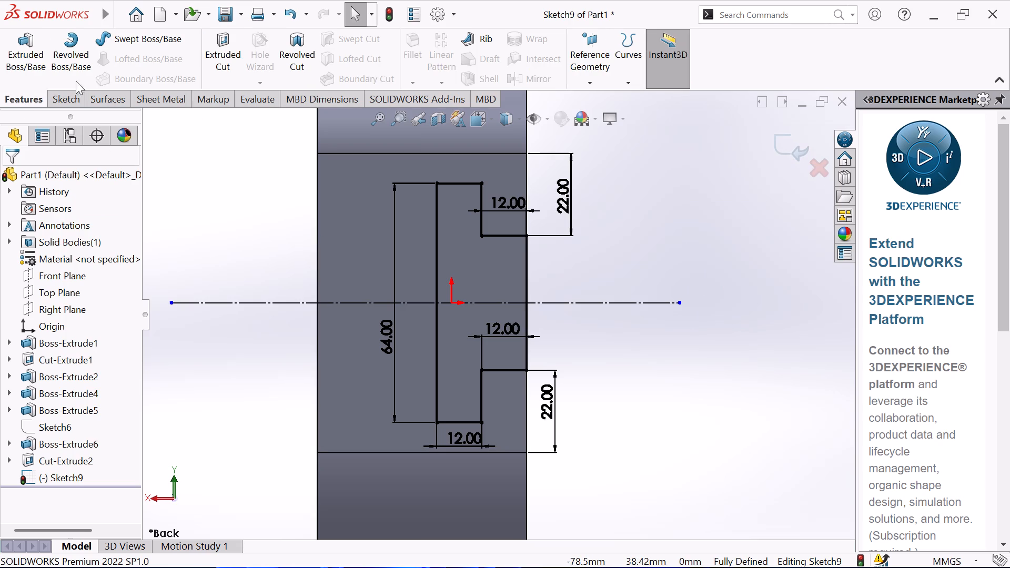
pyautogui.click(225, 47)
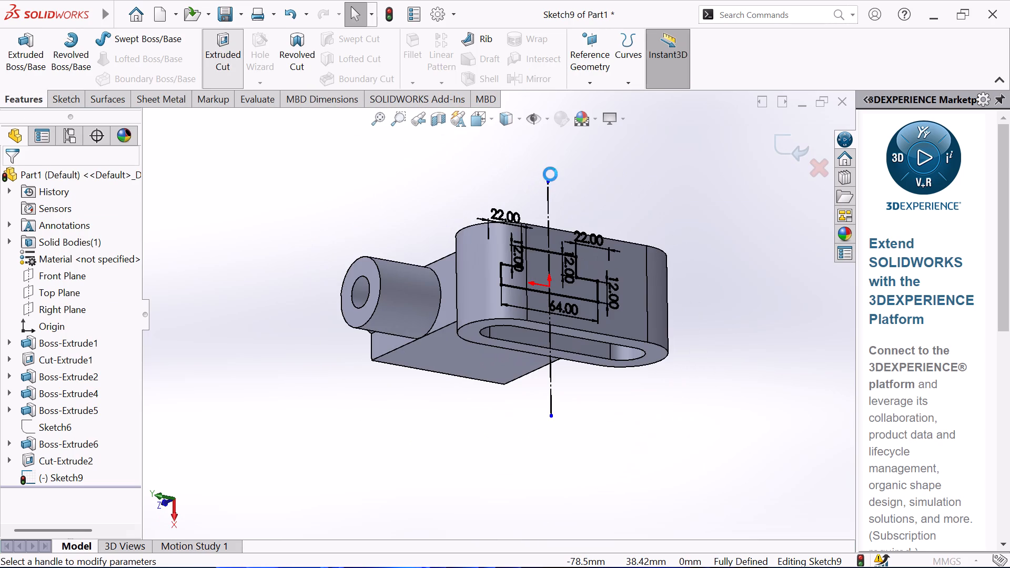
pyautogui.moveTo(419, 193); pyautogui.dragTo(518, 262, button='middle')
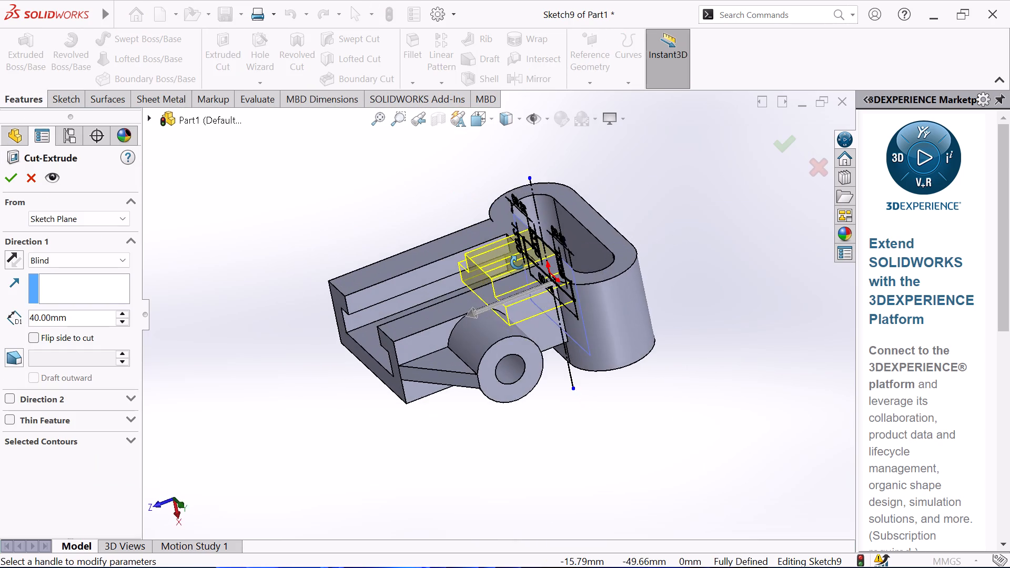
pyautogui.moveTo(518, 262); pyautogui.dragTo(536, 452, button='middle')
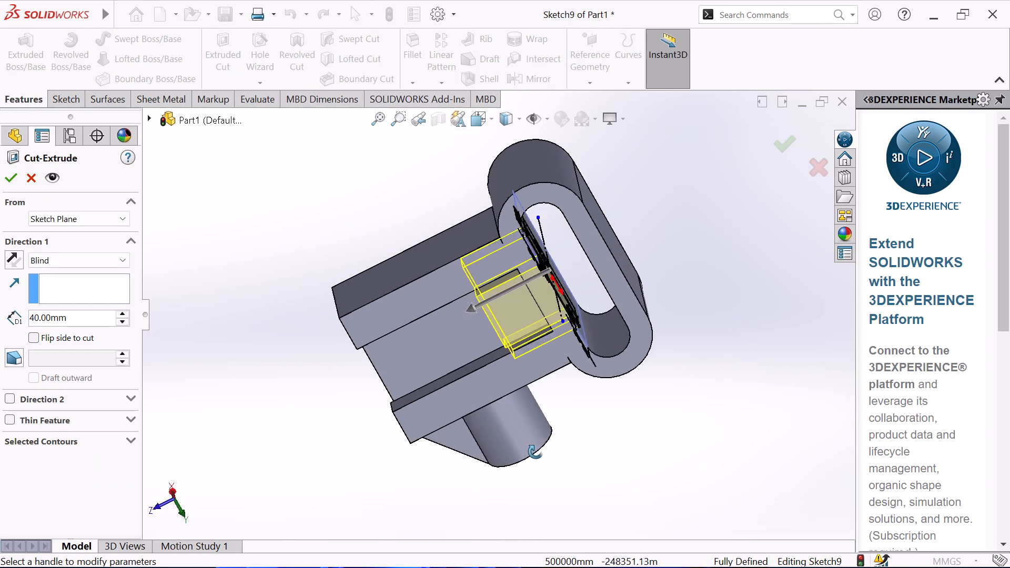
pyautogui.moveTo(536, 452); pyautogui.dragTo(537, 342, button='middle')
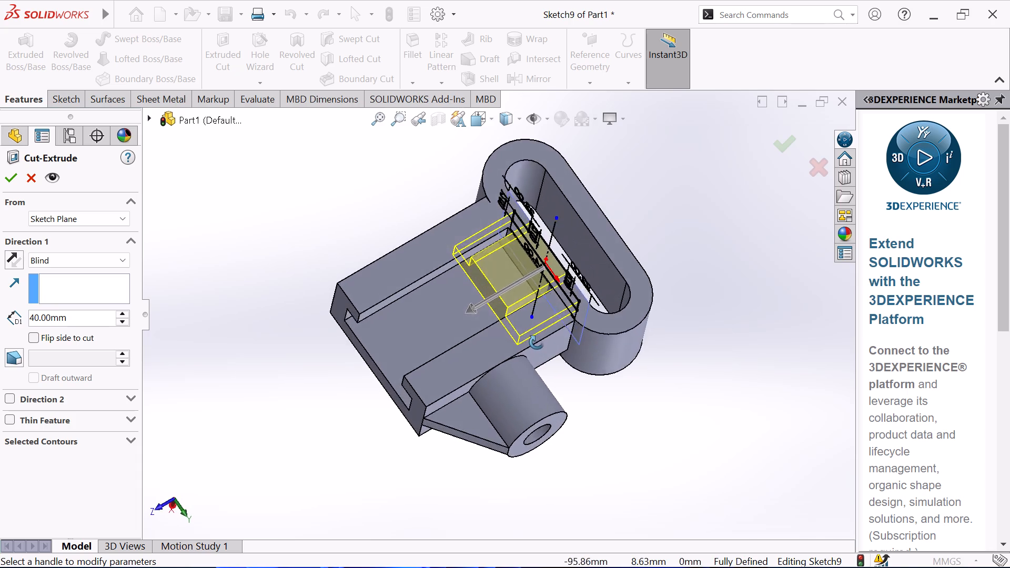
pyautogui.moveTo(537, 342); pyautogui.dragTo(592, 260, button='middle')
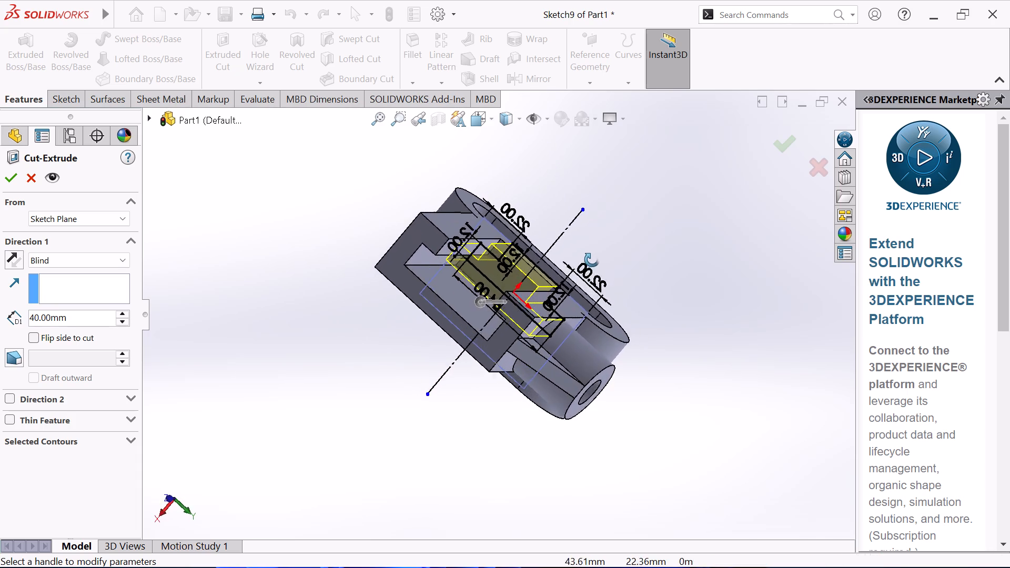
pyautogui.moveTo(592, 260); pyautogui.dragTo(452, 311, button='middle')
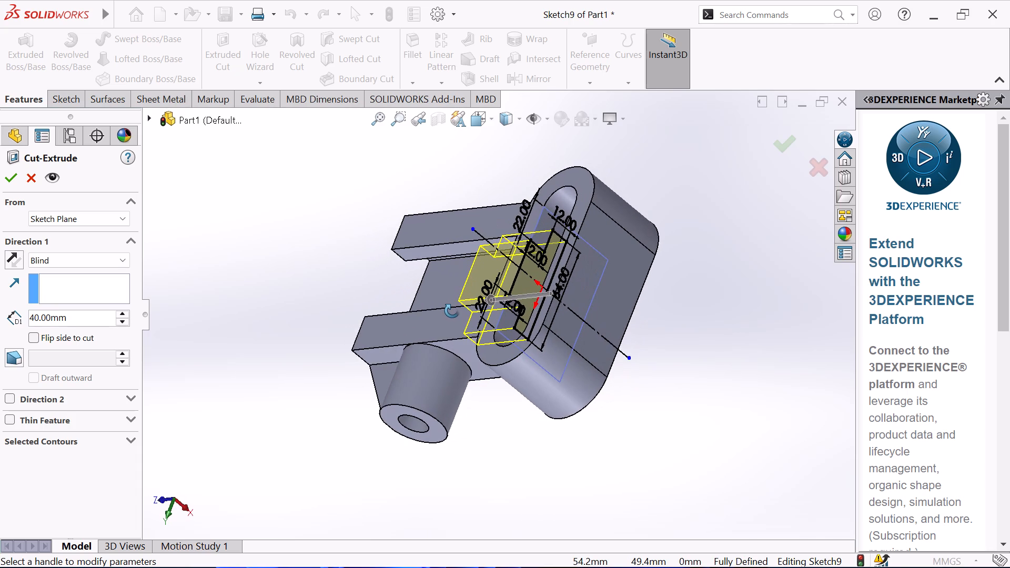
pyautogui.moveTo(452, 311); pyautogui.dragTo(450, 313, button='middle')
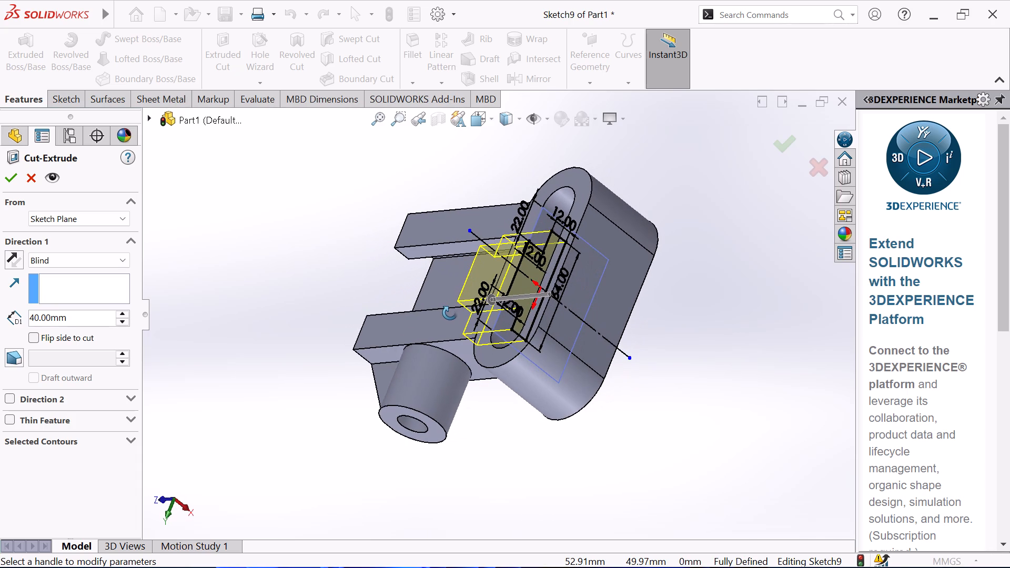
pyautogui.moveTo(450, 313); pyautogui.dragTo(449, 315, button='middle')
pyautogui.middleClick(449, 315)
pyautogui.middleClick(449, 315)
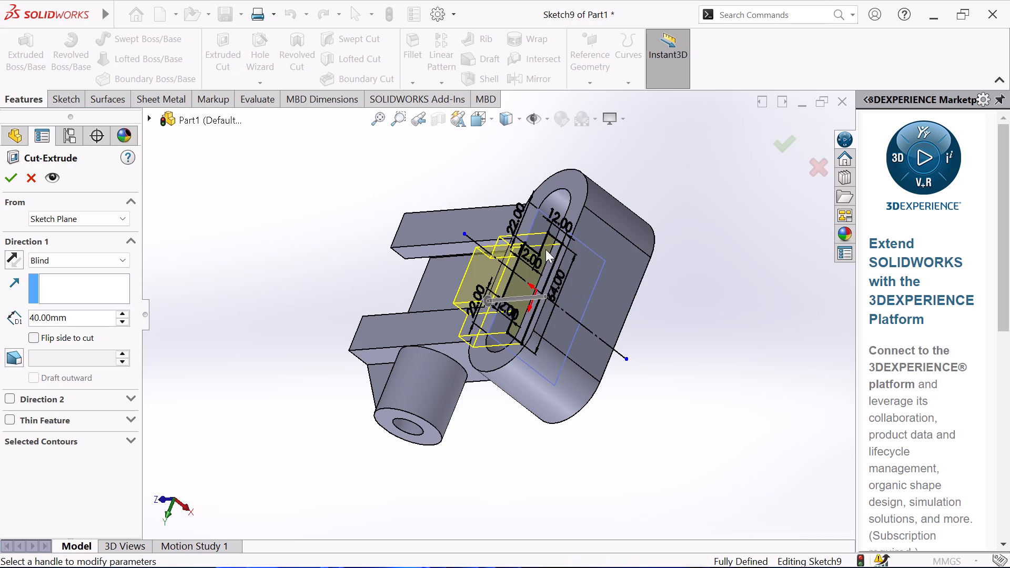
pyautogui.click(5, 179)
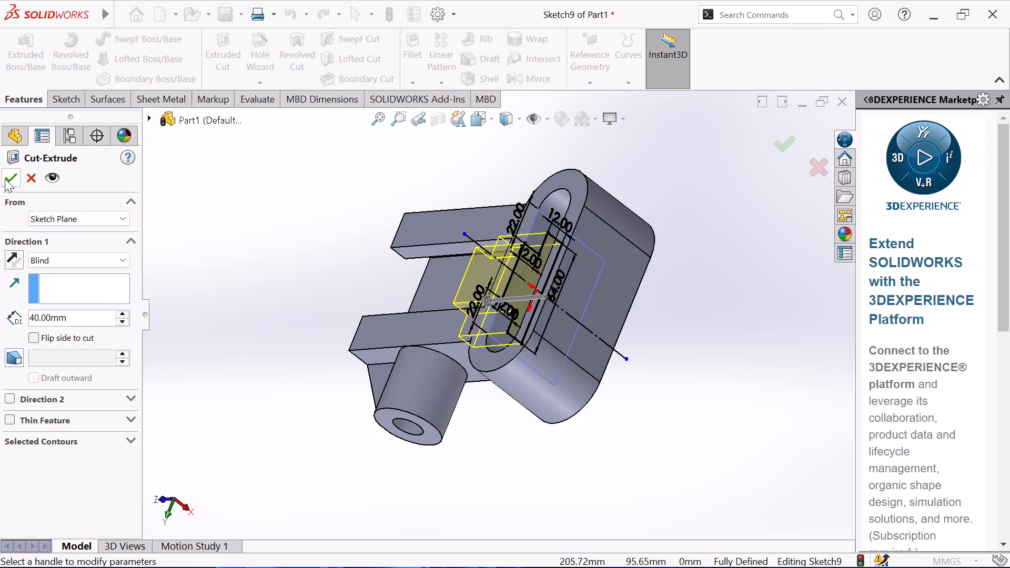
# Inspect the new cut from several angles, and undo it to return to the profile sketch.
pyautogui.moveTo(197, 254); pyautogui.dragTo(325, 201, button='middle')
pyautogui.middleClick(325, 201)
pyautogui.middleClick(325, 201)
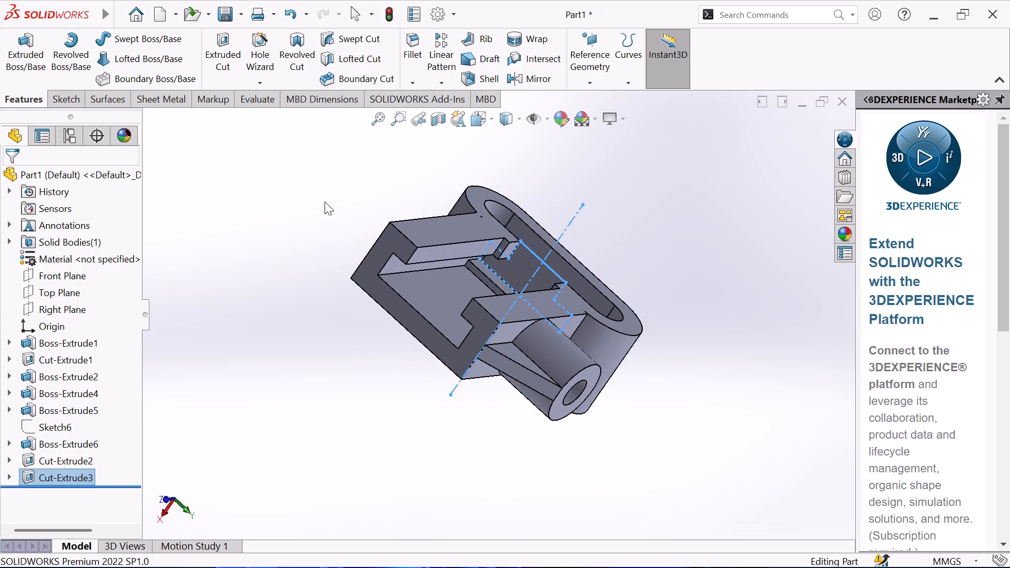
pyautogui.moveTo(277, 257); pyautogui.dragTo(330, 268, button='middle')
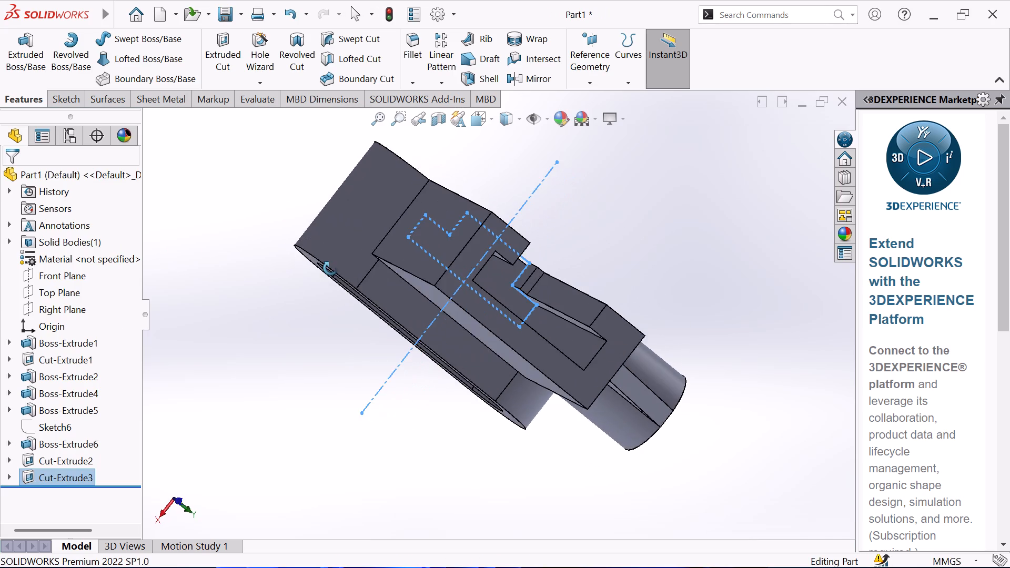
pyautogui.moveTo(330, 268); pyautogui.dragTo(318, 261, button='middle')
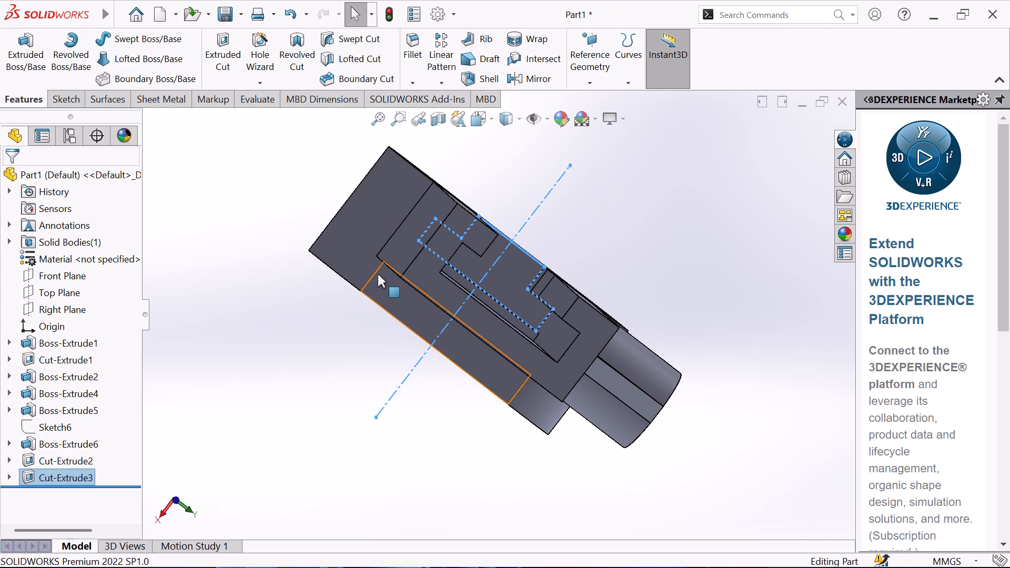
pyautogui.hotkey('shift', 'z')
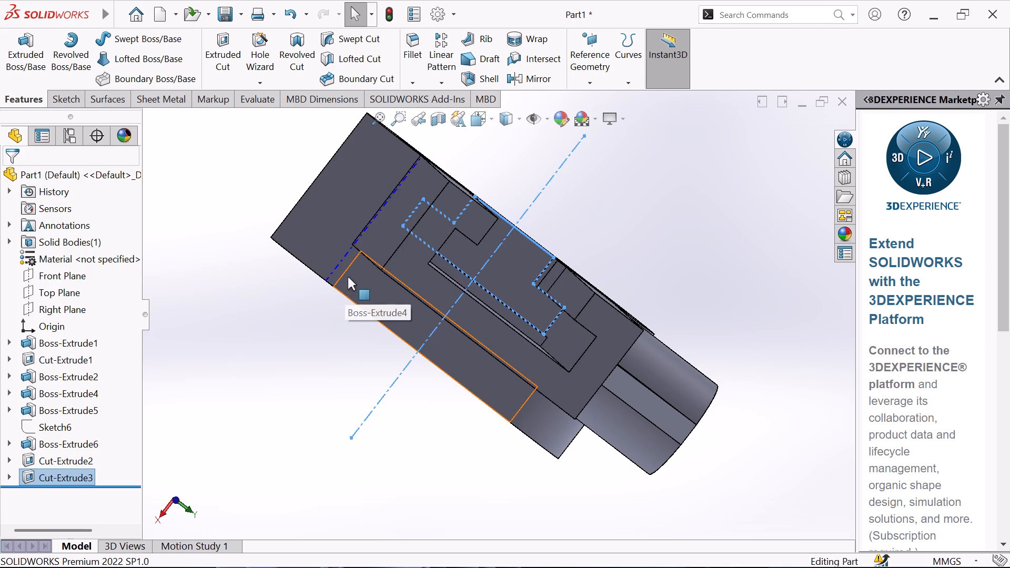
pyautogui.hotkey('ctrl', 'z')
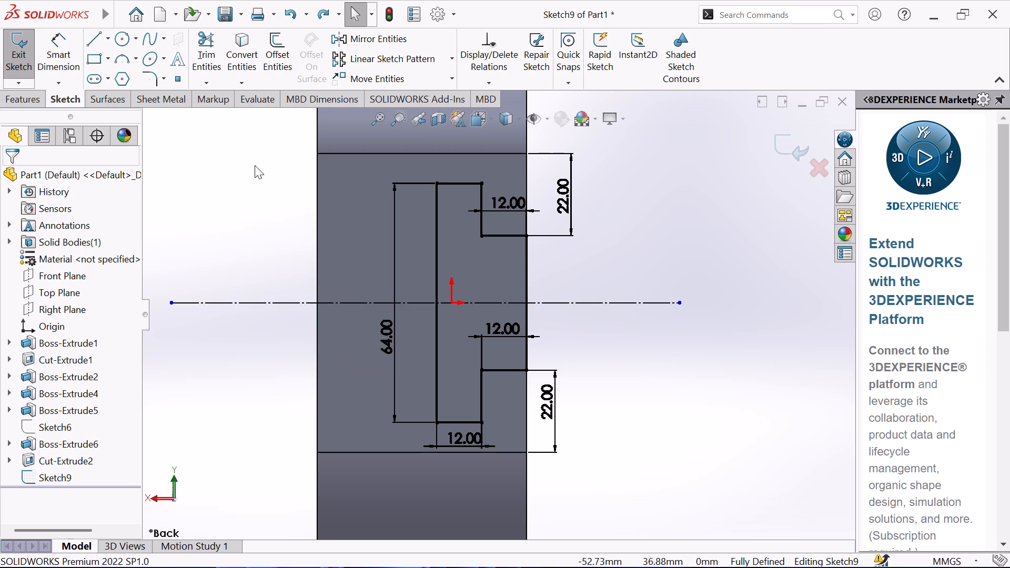
# Delete the stepped profile with its dimensions and the horizontal centerline, and exit the emptied sketch.
pyautogui.moveTo(254, 143); pyautogui.dragTo(710, 536)
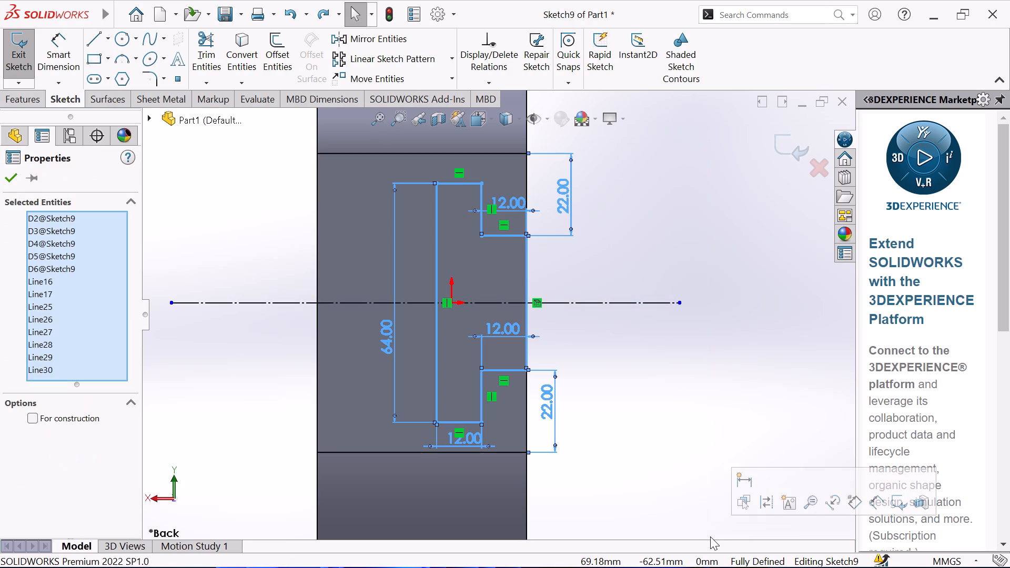
pyautogui.press('Delete')
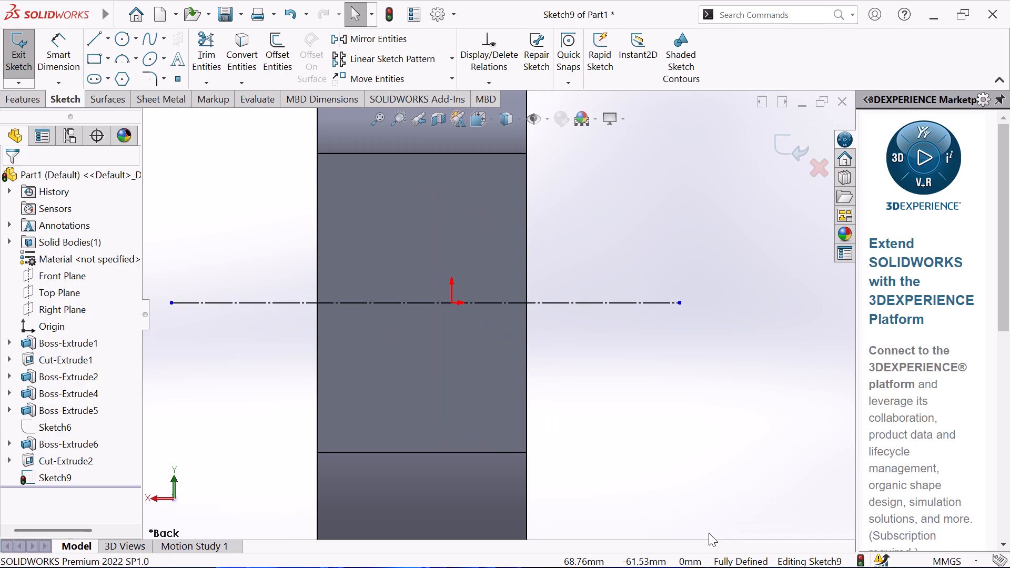
pyautogui.scroll(1, 278, 217)
pyautogui.moveTo(264, 231); pyautogui.dragTo(339, 256, button='middle')
pyautogui.scroll(1, 265, 232)
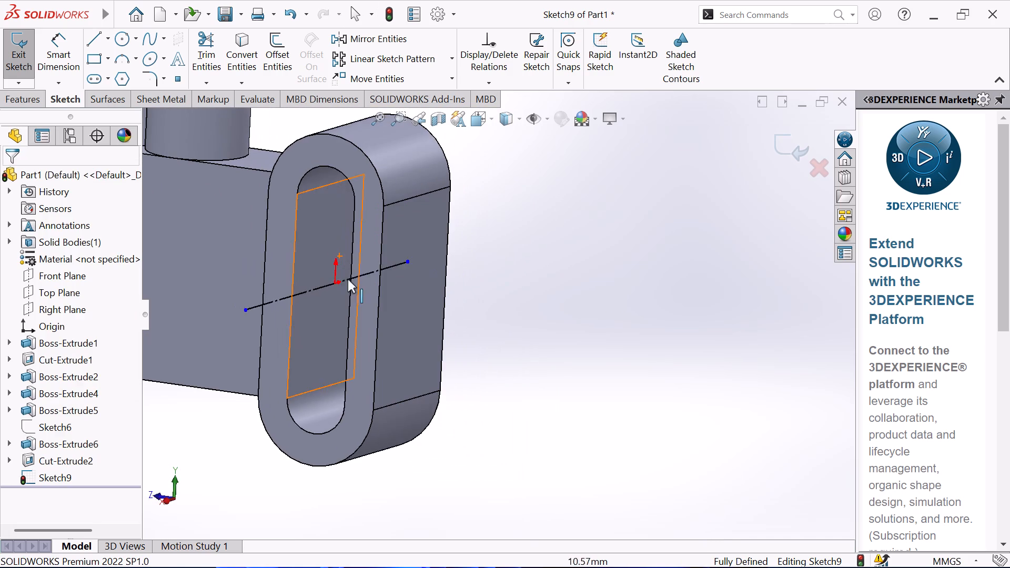
pyautogui.click(320, 287)
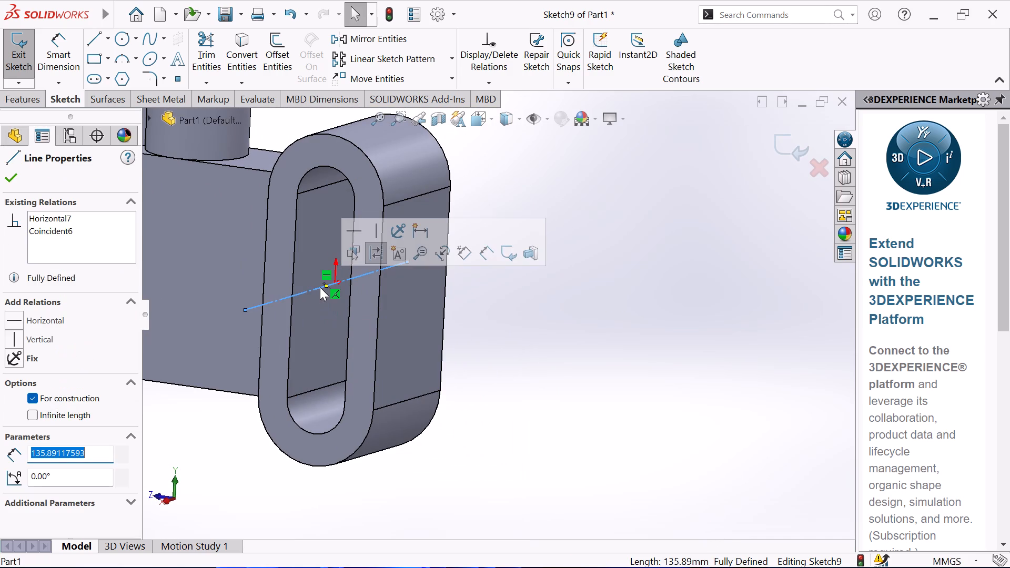
pyautogui.press('Delete')
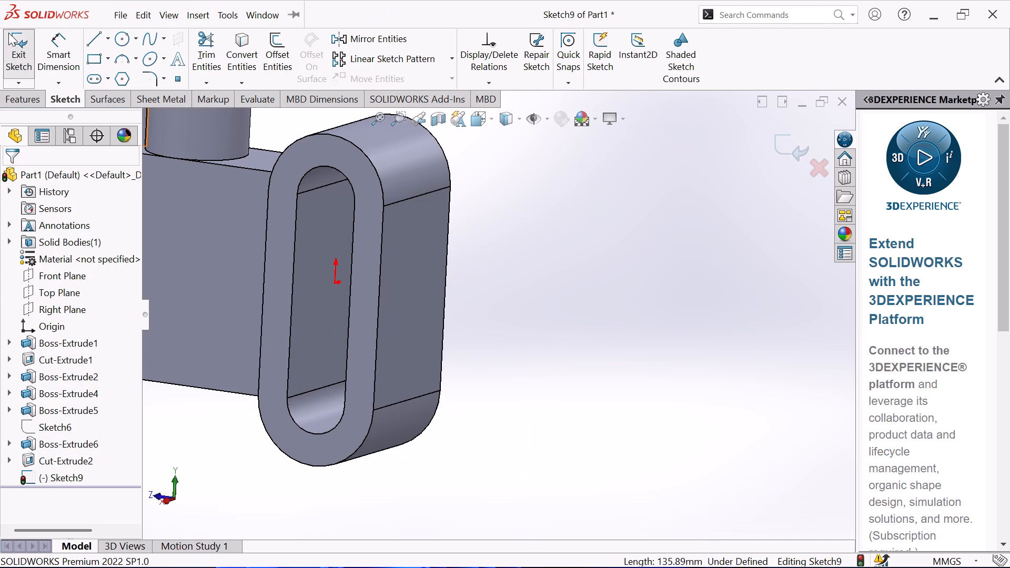
pyautogui.click(9, 33)
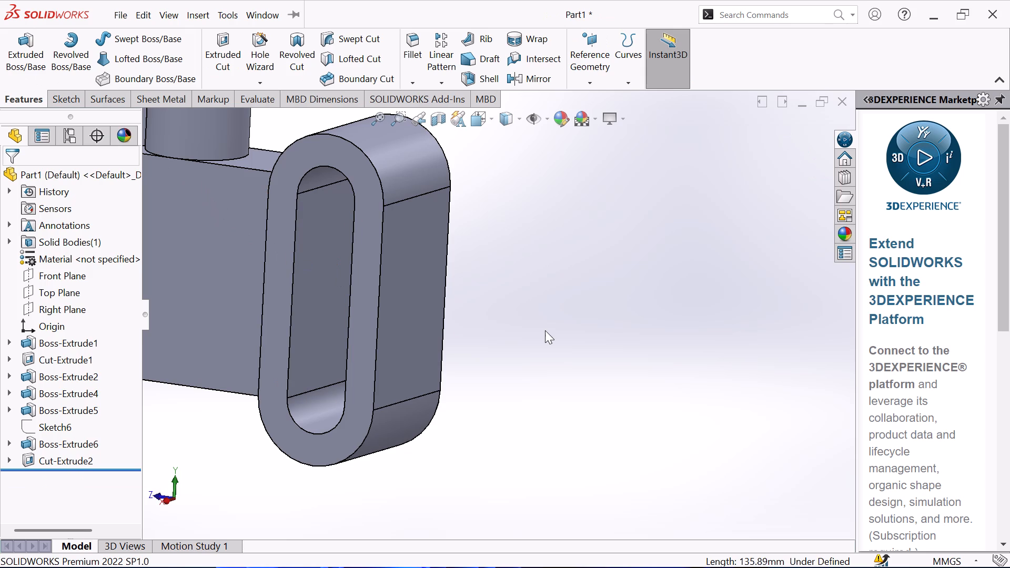
# Start a sketch on the ring's stepped face at the end of the block's slot and convert the face outline into sketch entities.
pyautogui.scroll(1, 545, 330)
pyautogui.moveTo(545, 330); pyautogui.dragTo(643, 353, button='middle')
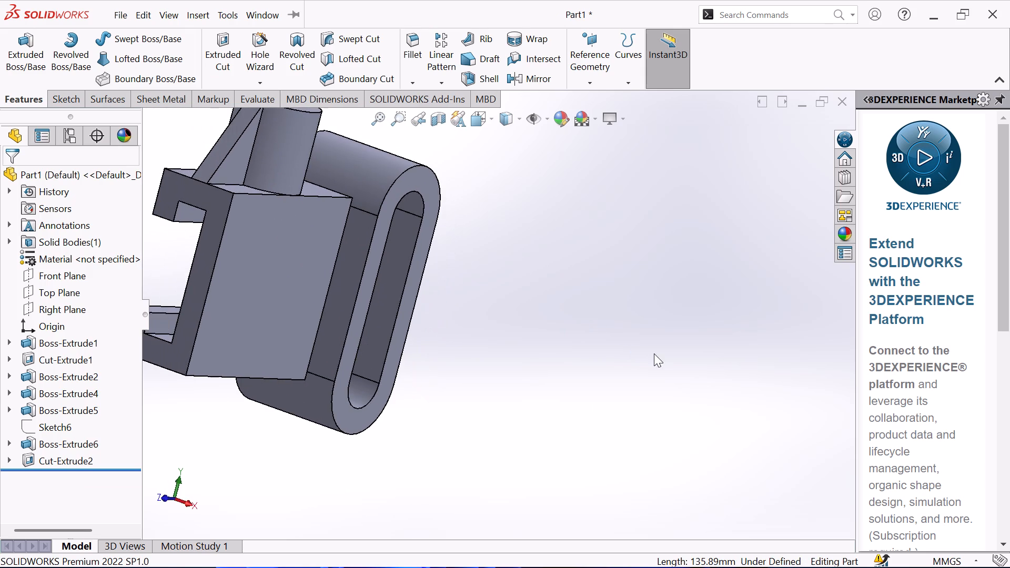
pyautogui.middleClick(697, 353)
pyautogui.moveTo(614, 362); pyautogui.dragTo(650, 342, button='middle')
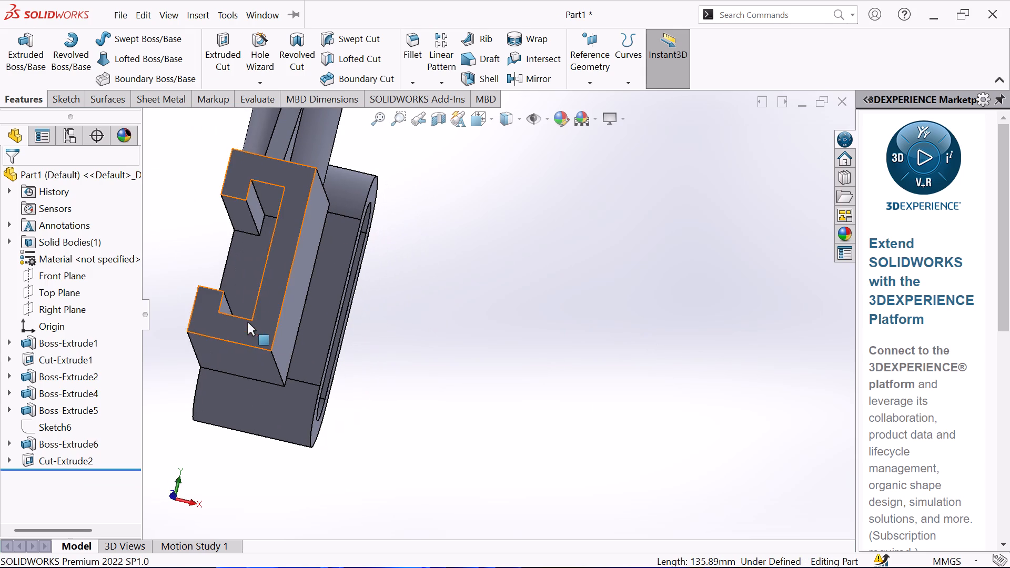
pyautogui.click(246, 285)
pyautogui.click(306, 253)
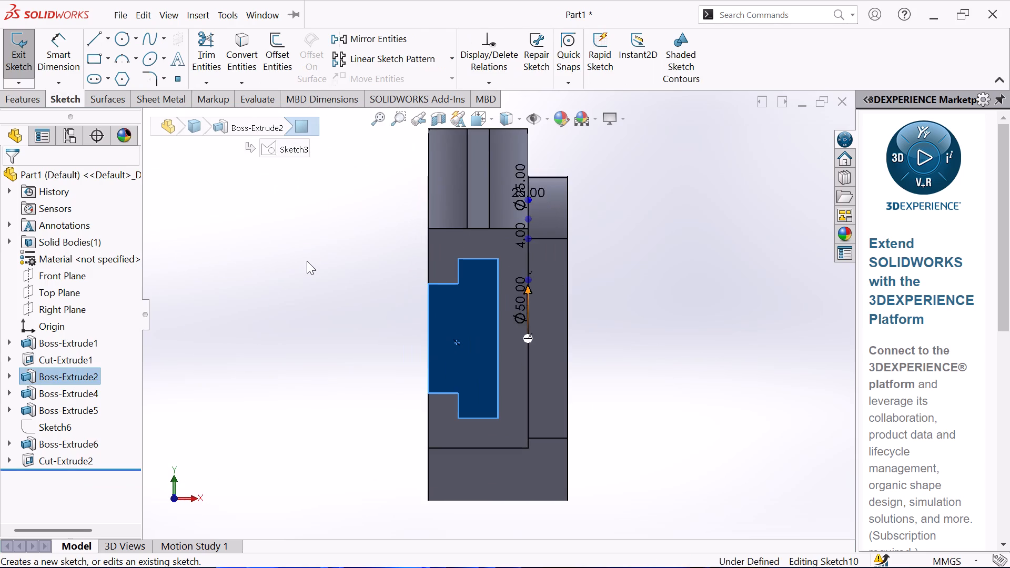
pyautogui.click(234, 66)
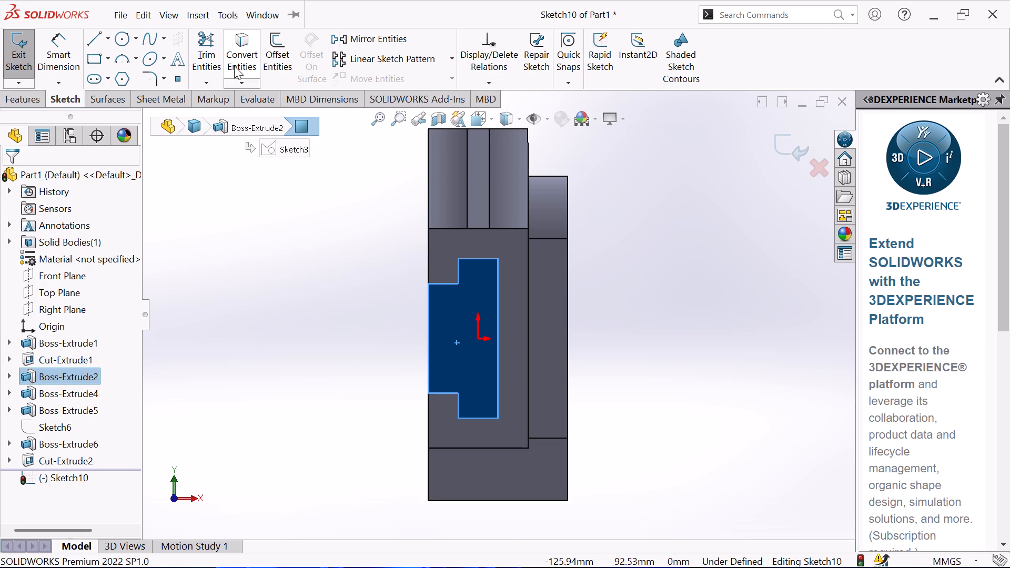
# Extrude-cut the converted stepped profile into the ring from the sketch plane with a Blind depth of 40 mm.
pyautogui.moveTo(262, 285); pyautogui.dragTo(359, 316, button='middle')
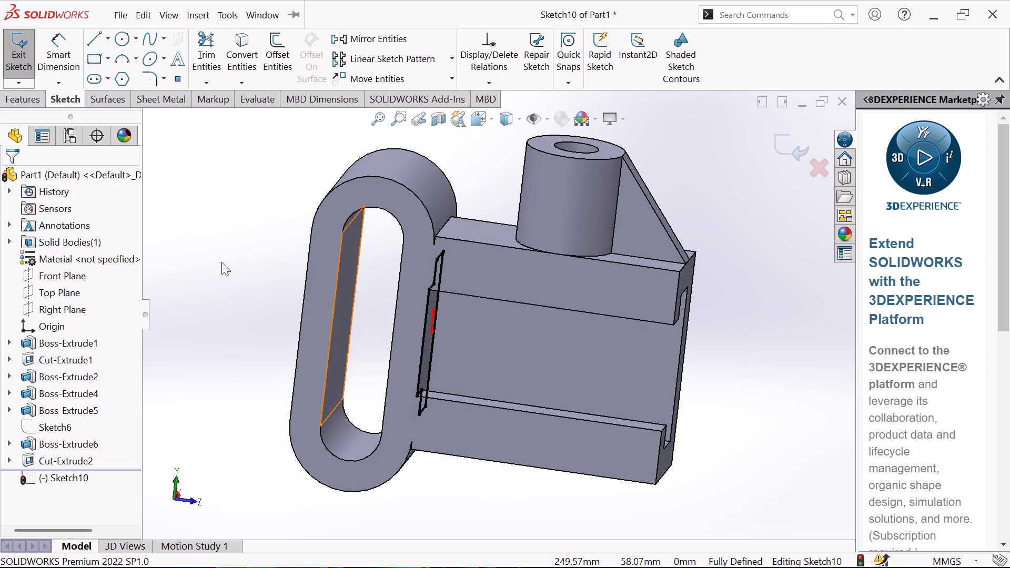
pyautogui.click(24, 105)
pyautogui.click(229, 49)
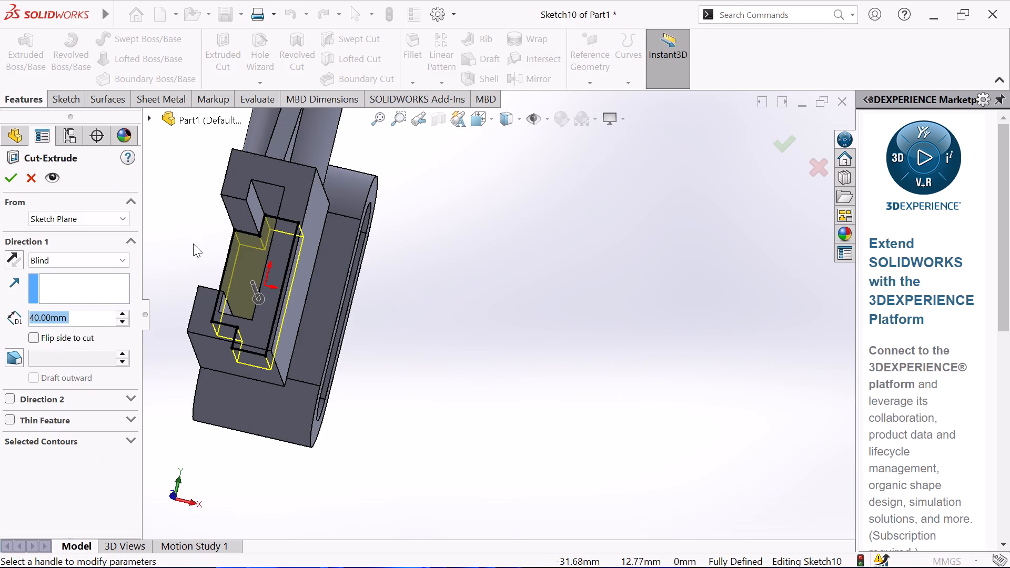
pyautogui.moveTo(194, 243); pyautogui.dragTo(321, 289, button='middle')
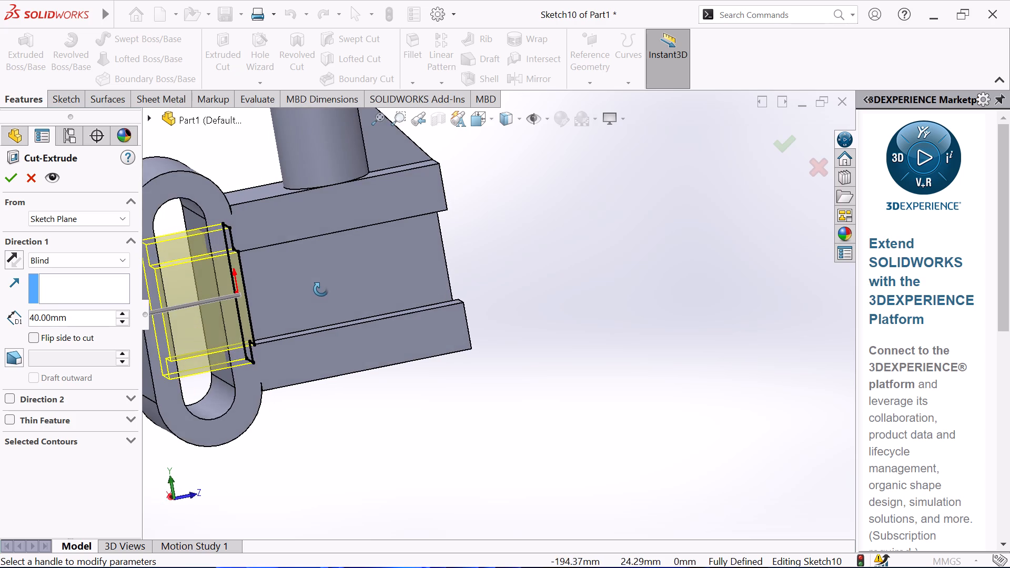
pyautogui.moveTo(321, 289); pyautogui.dragTo(315, 294, button='middle')
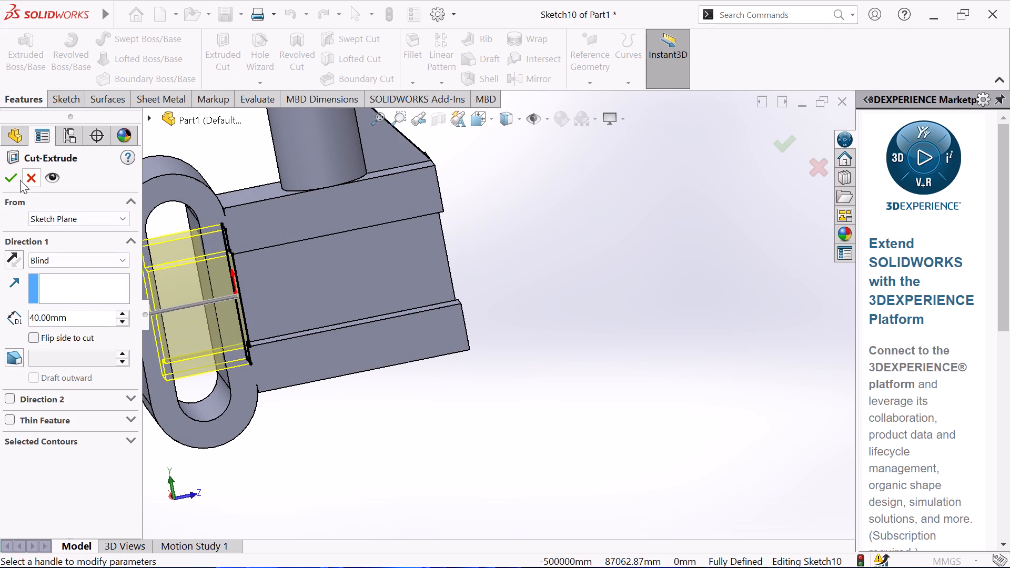
pyautogui.click(6, 179)
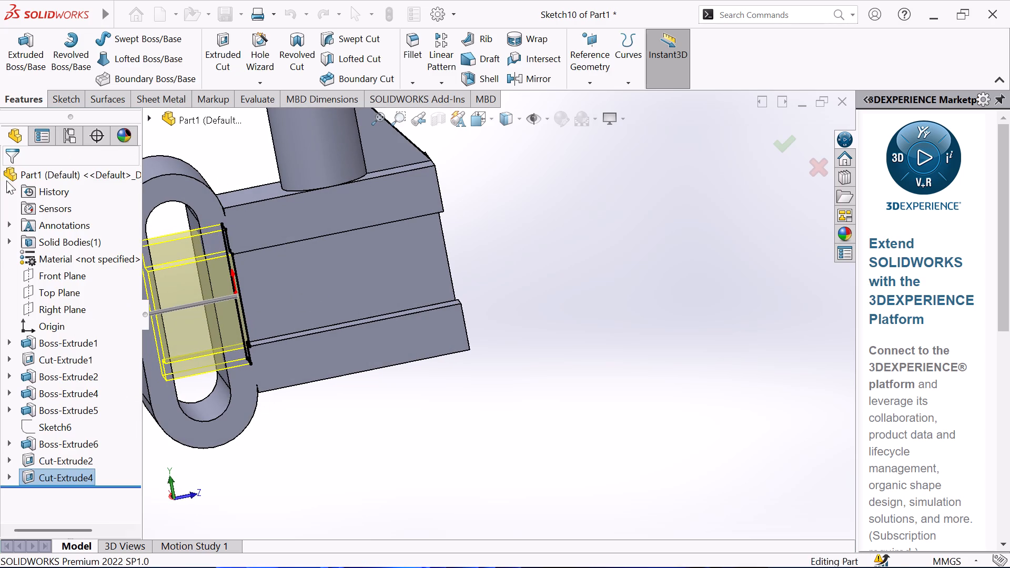
# Examine the new stepped cut inside the slot-shaped ring from several angles, checking how far it passes through the ring walls.
pyautogui.scroll(2, 486, 251)
pyautogui.moveTo(538, 245); pyautogui.dragTo(520, 270, button='middle')
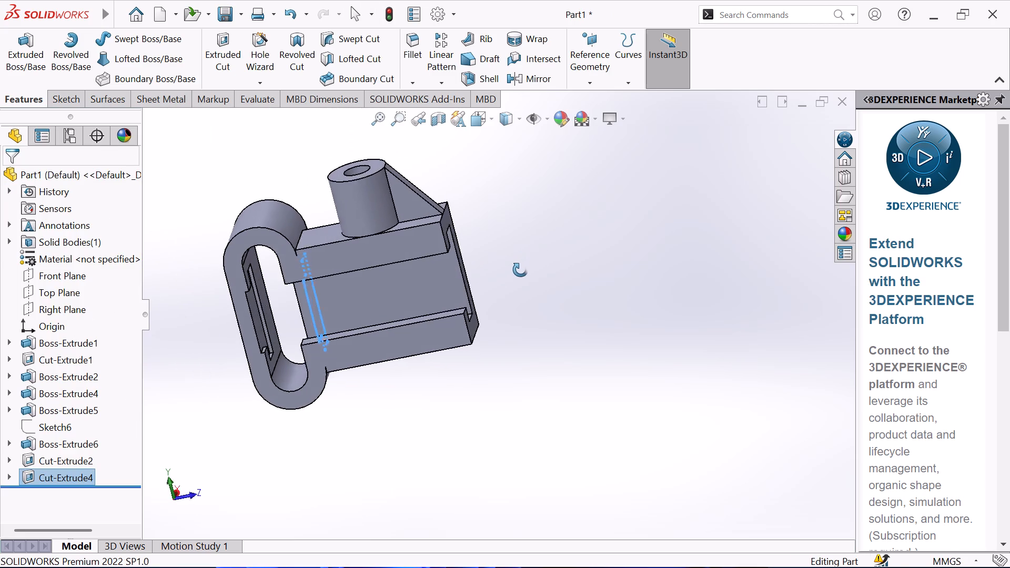
pyautogui.moveTo(520, 270); pyautogui.dragTo(505, 283, button='middle')
pyautogui.click(506, 283)
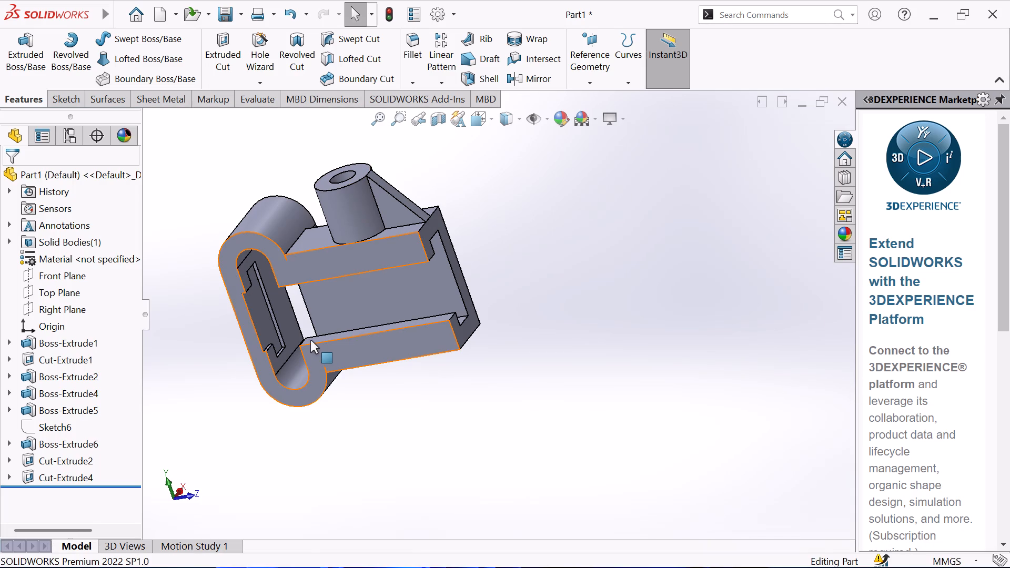
pyautogui.scroll(-2, 310, 339)
pyautogui.scroll(1, 228, 320)
pyautogui.scroll(-1, 228, 318)
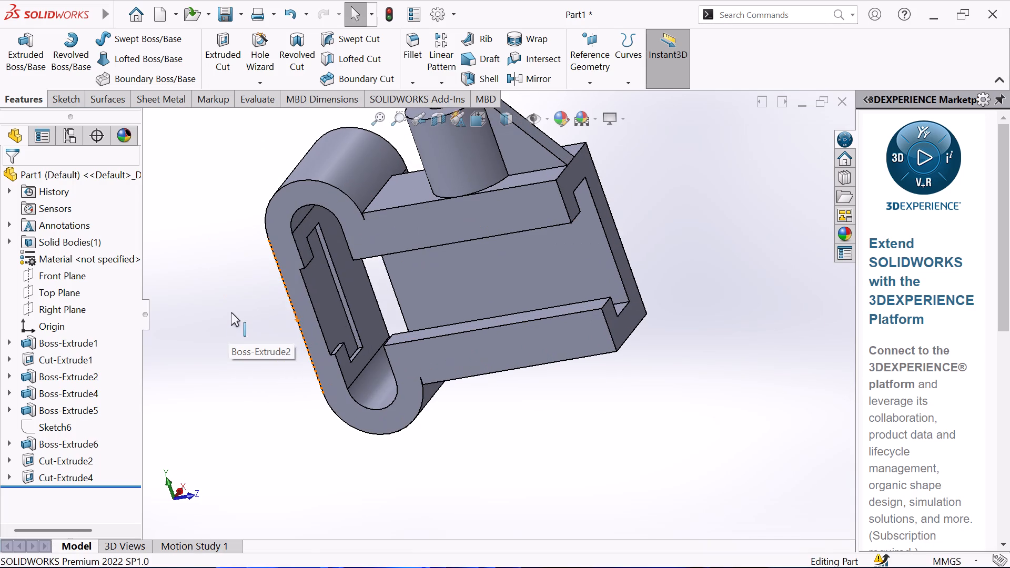
pyautogui.moveTo(245, 299); pyautogui.dragTo(147, 293, button='middle')
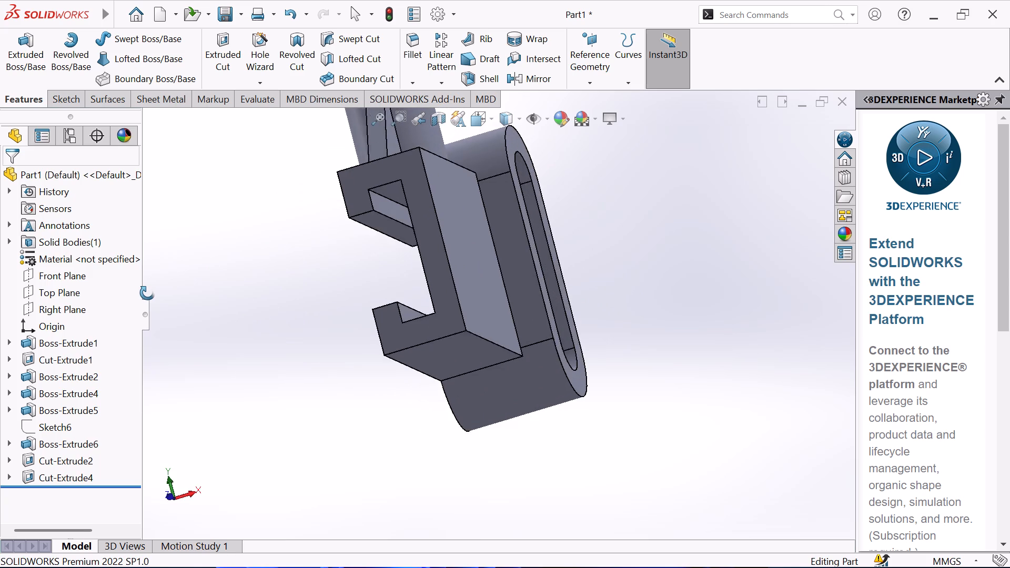
pyautogui.moveTo(147, 293); pyautogui.dragTo(176, 299, button='middle')
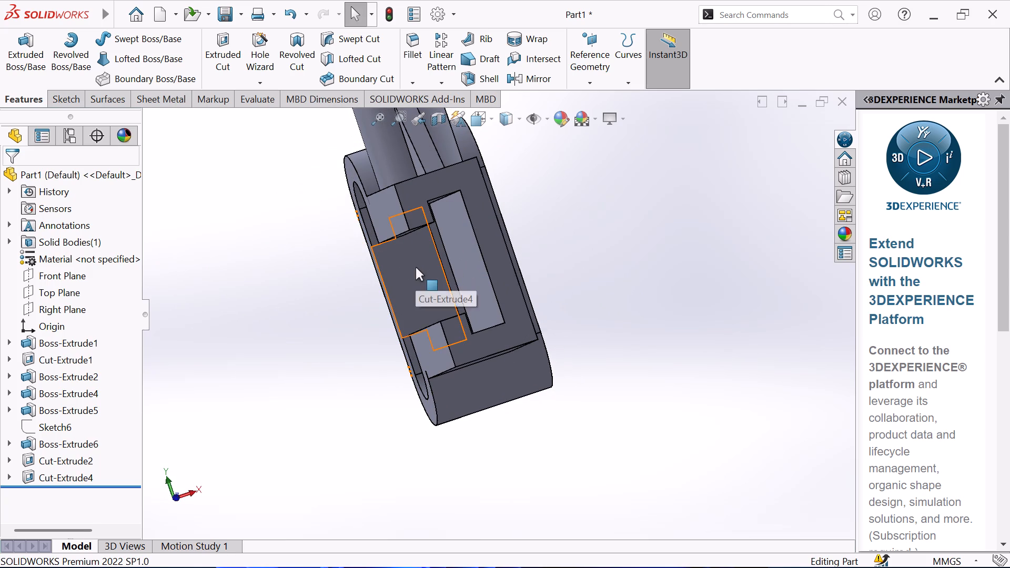
pyautogui.moveTo(195, 230); pyautogui.dragTo(245, 187, button='middle')
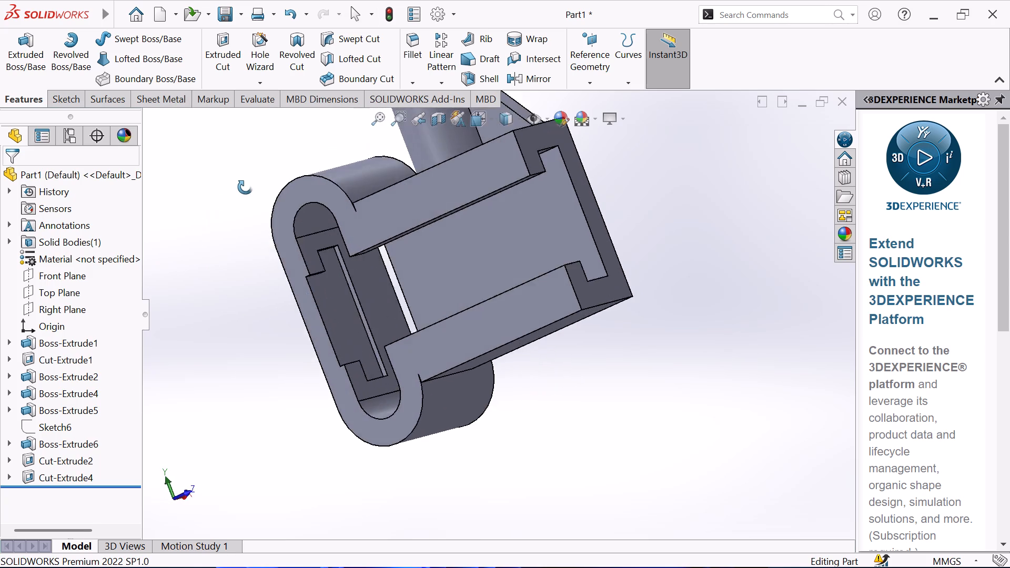
pyautogui.moveTo(245, 187); pyautogui.dragTo(371, 130, button='middle')
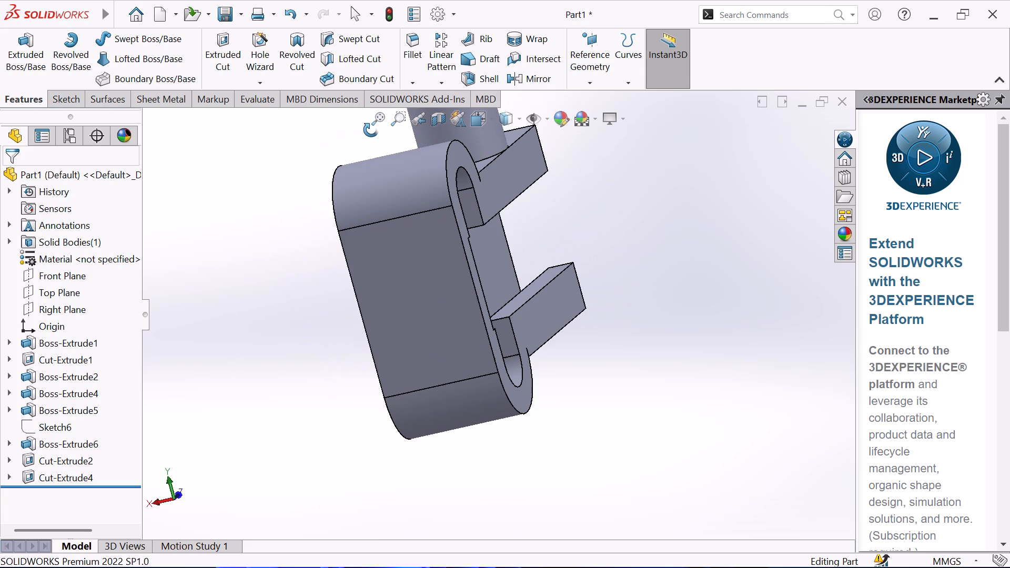
pyautogui.moveTo(371, 130); pyautogui.dragTo(451, 27, button='middle')
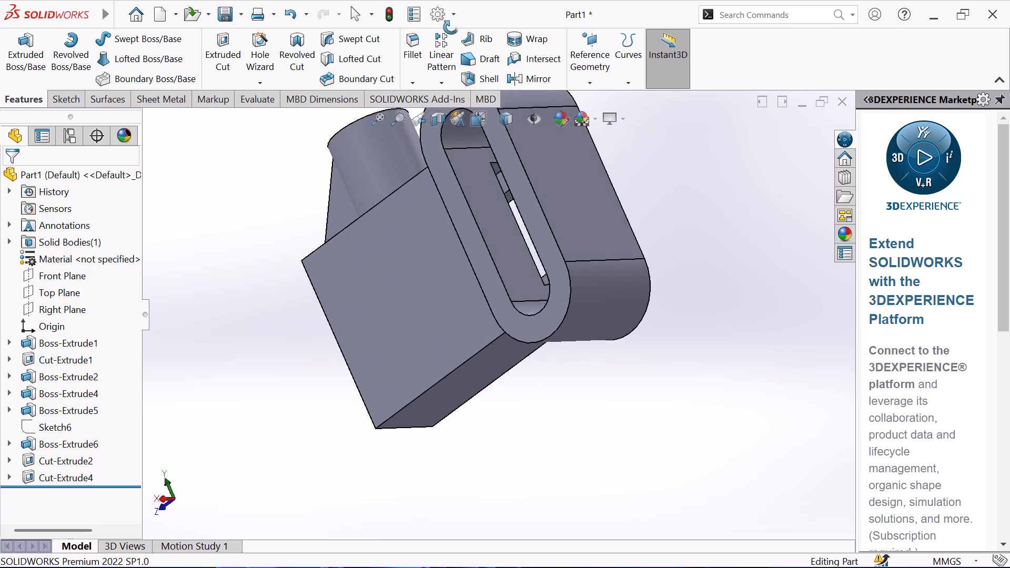
pyautogui.moveTo(451, 27); pyautogui.dragTo(532, 21, button='middle')
pyautogui.moveTo(532, 21); pyautogui.dragTo(536, 34, button='middle')
pyautogui.moveTo(540, 63); pyautogui.dragTo(543, 79, button='middle')
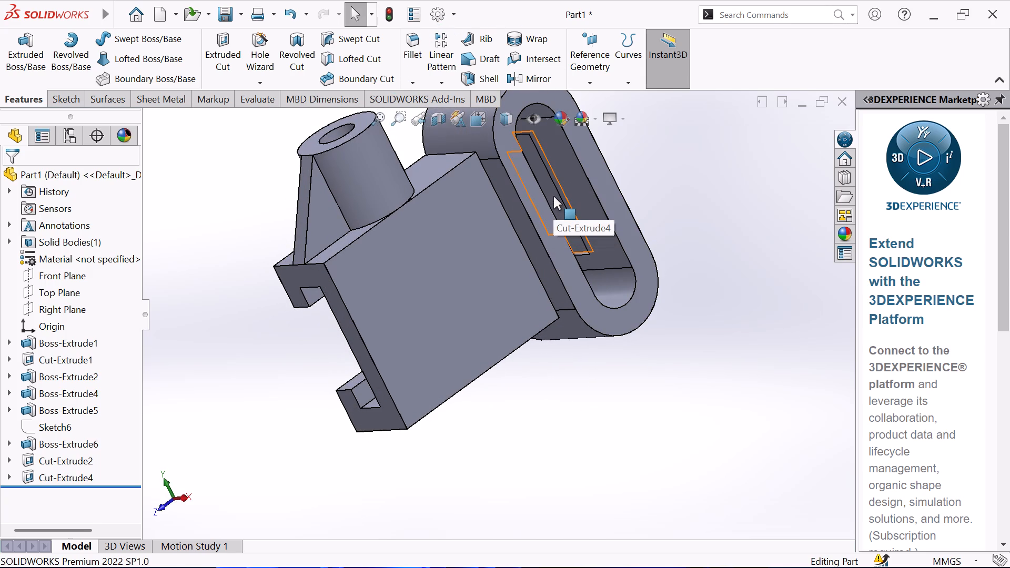
pyautogui.moveTo(220, 348); pyautogui.dragTo(224, 342, button='middle')
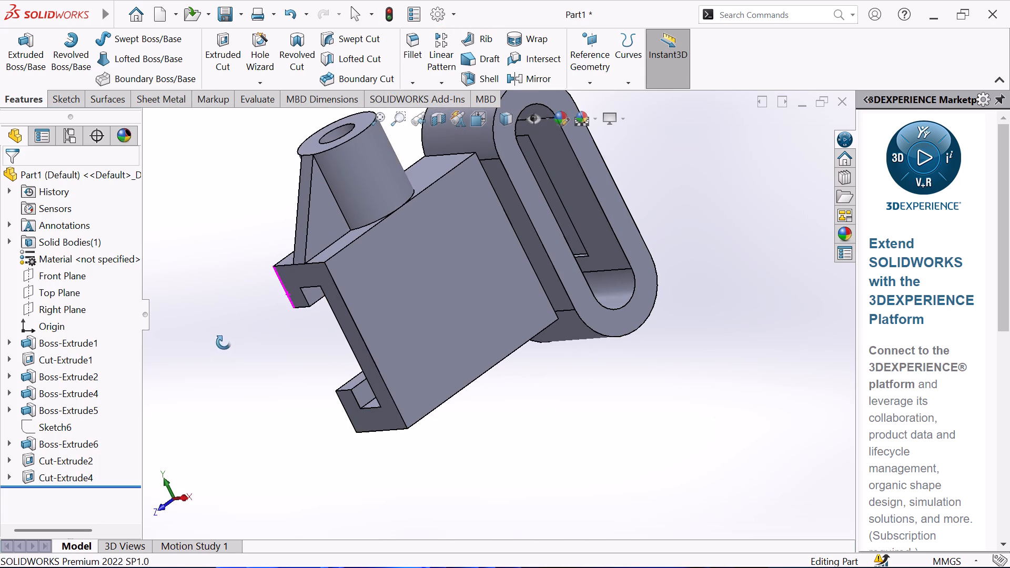
pyautogui.moveTo(224, 342); pyautogui.dragTo(309, 252, button='middle')
pyautogui.scroll(-2, 230, 368)
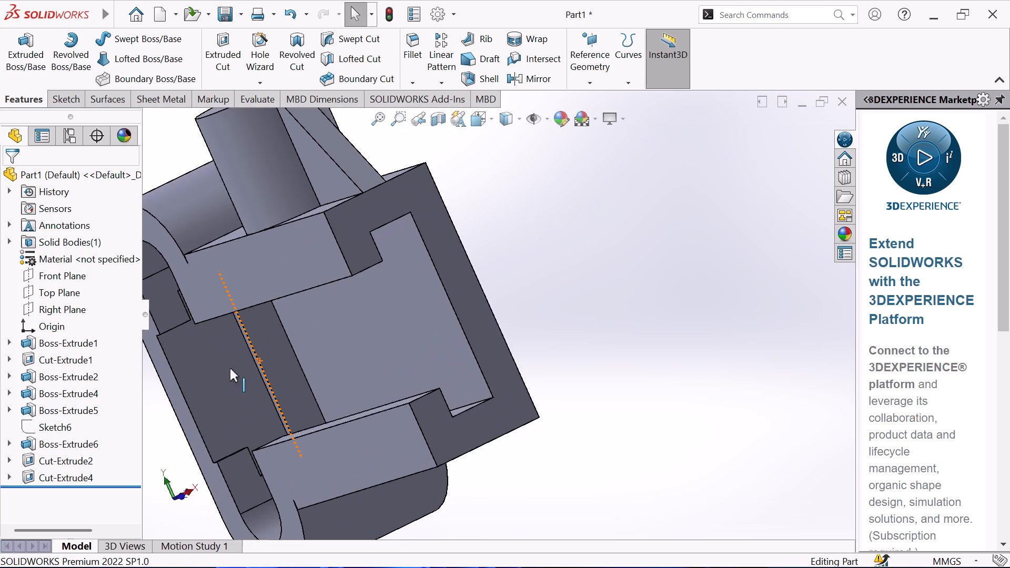
pyautogui.moveTo(230, 369); pyautogui.dragTo(263, 345, button='middle')
pyautogui.scroll(-1, 232, 368)
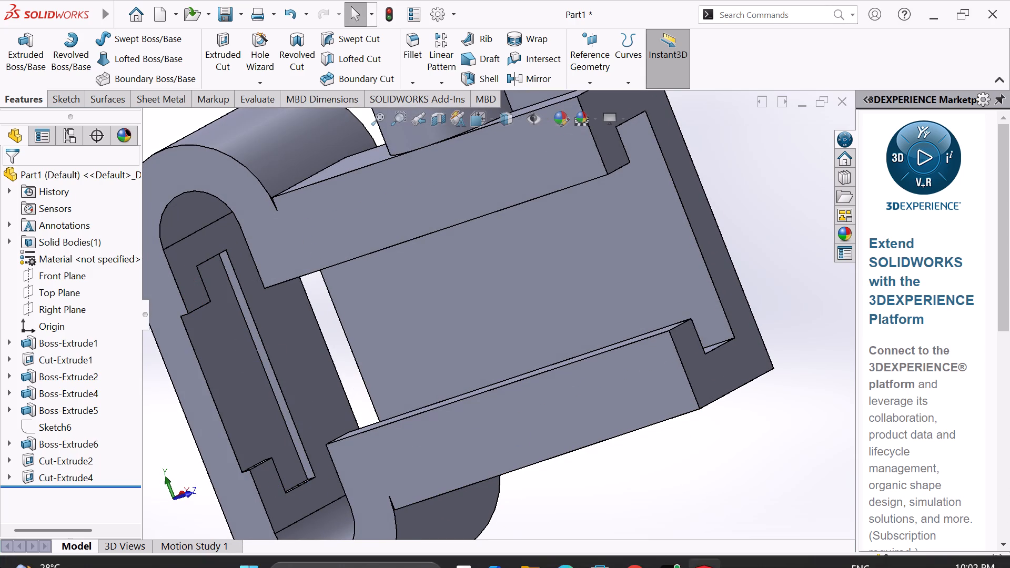
pyautogui.scroll(3, 306, 209)
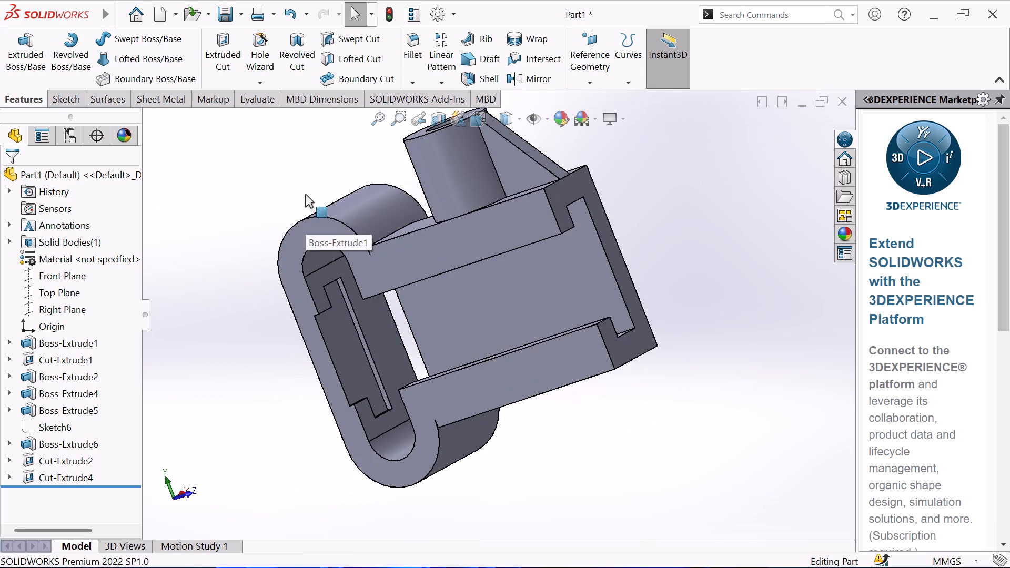
pyautogui.moveTo(198, 187); pyautogui.dragTo(224, 149, button='middle')
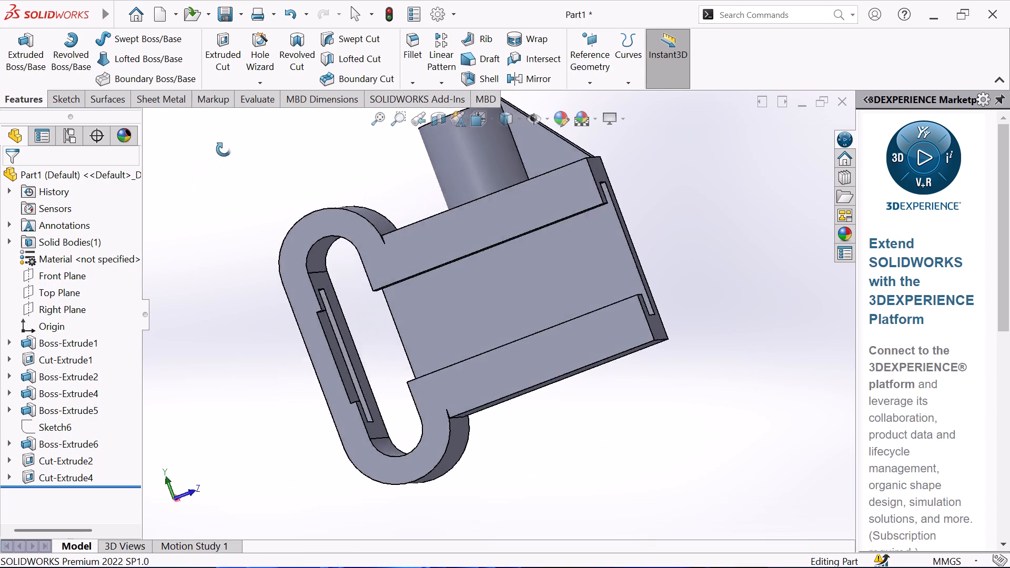
pyautogui.moveTo(224, 149); pyautogui.dragTo(574, 79, button='middle')
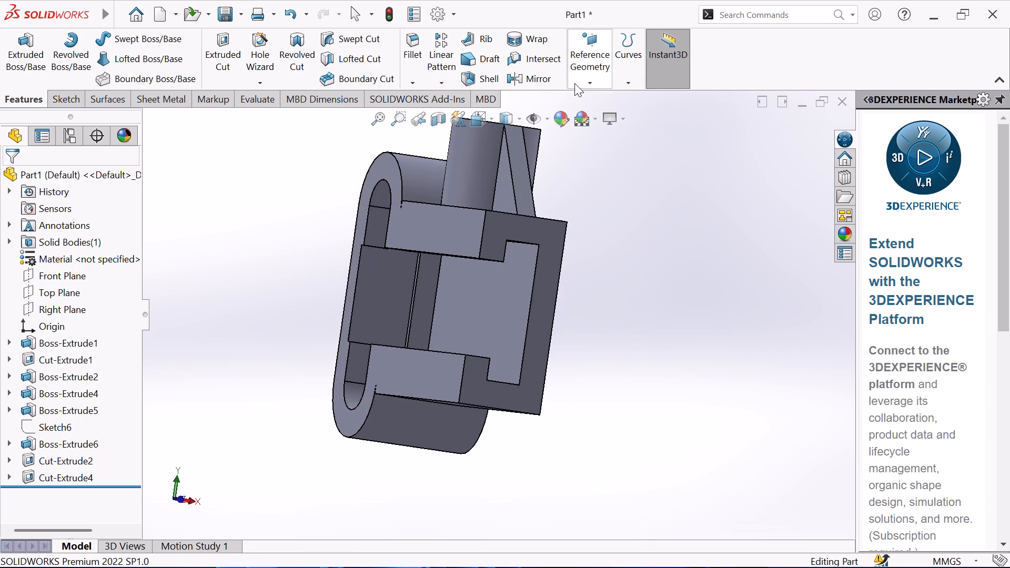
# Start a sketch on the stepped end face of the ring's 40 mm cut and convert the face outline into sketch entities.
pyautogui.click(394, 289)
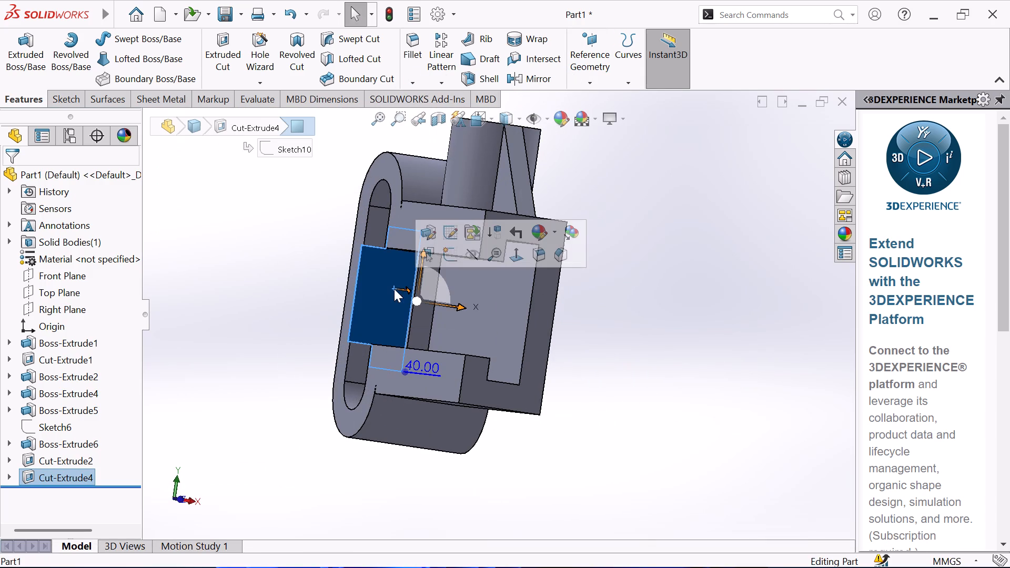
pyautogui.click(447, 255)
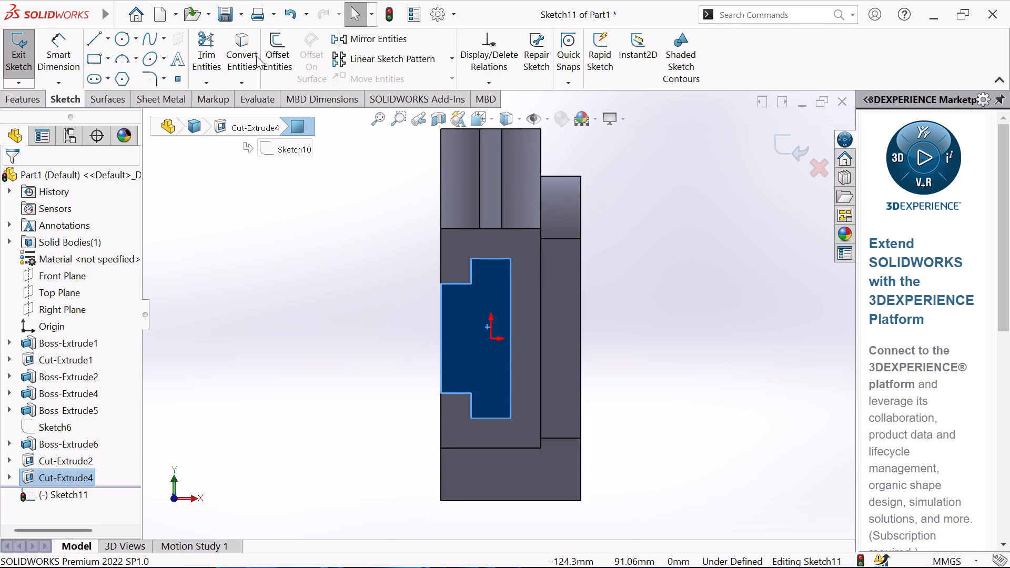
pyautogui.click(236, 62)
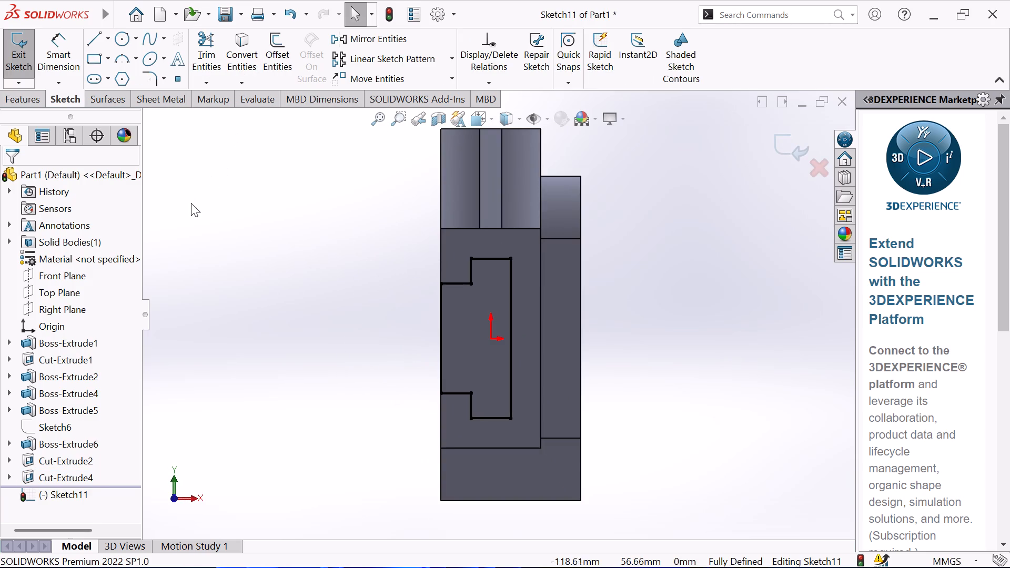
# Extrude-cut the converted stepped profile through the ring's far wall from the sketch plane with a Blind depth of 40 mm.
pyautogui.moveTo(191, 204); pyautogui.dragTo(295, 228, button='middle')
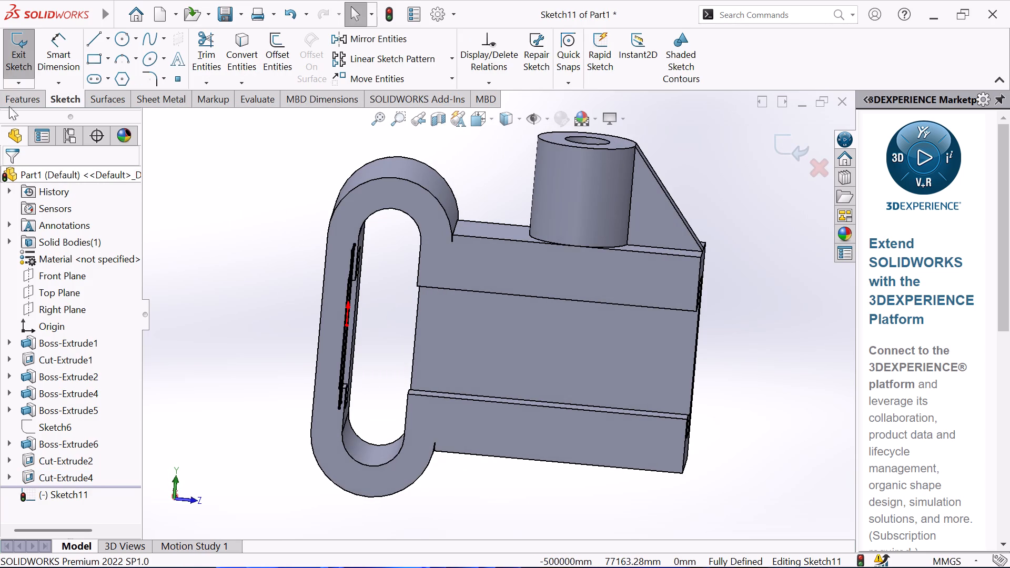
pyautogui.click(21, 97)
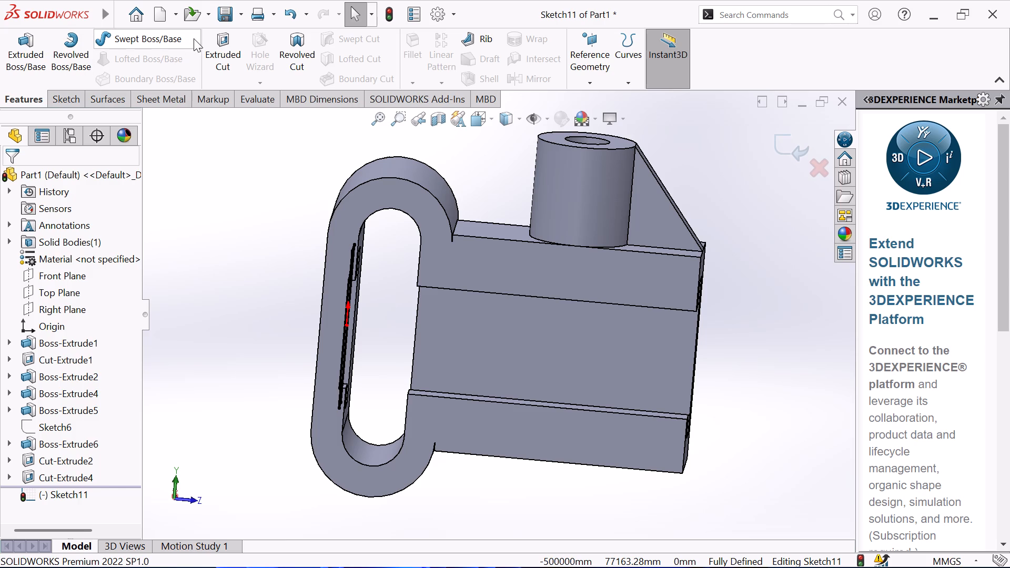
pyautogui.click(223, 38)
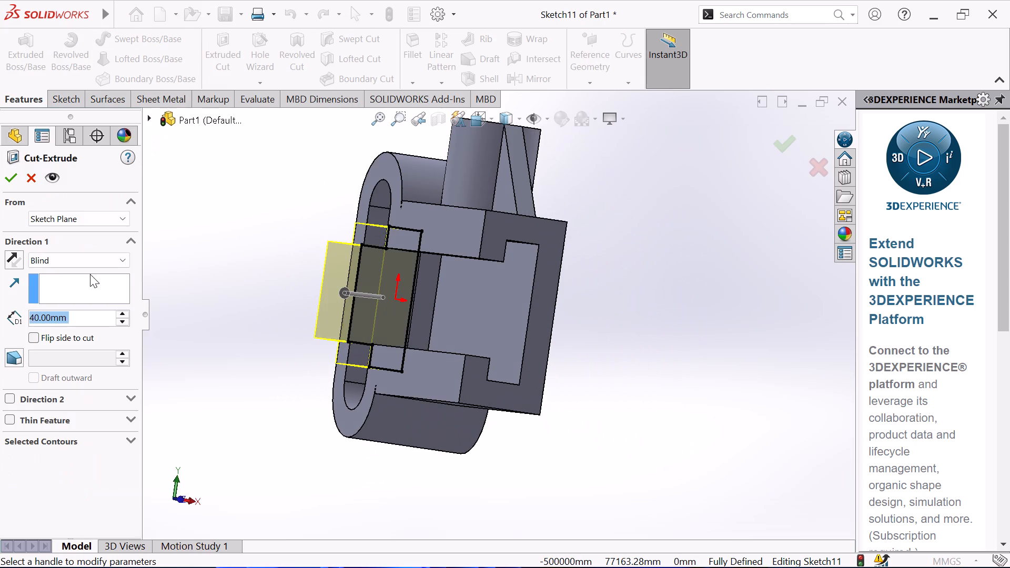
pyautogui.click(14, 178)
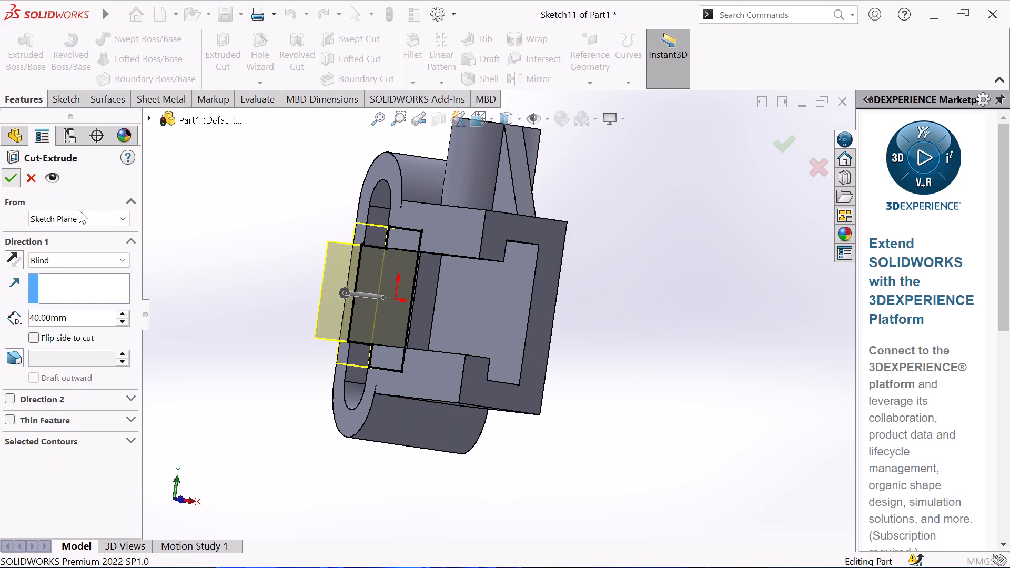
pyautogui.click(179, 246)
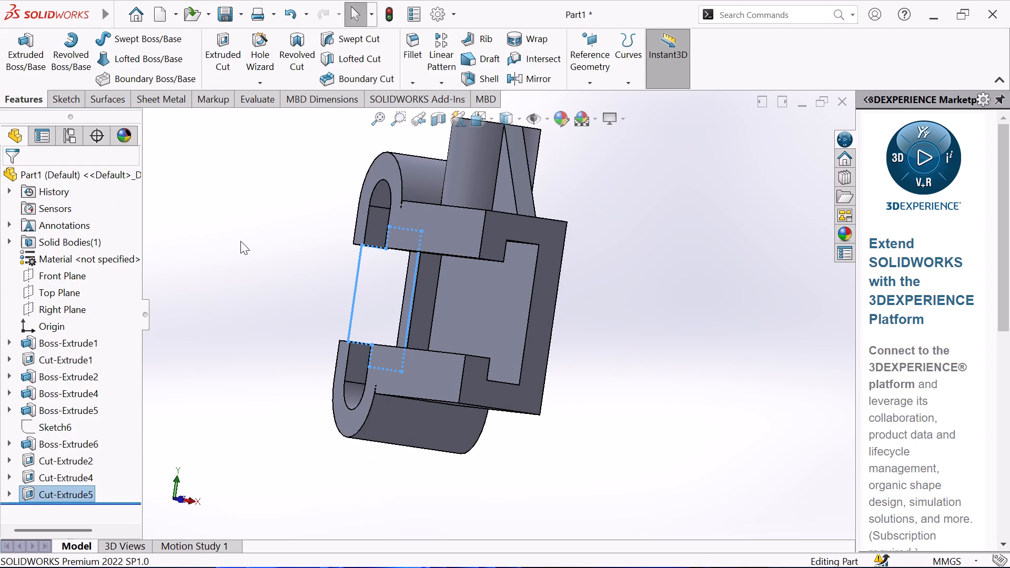
# Examine the stepped cut through the slot-shaped ring from the front, back, top and underside, checking both ring walls against the block's slot.
pyautogui.scroll(1, 241, 241)
pyautogui.moveTo(241, 241); pyautogui.dragTo(330, 231, button='middle')
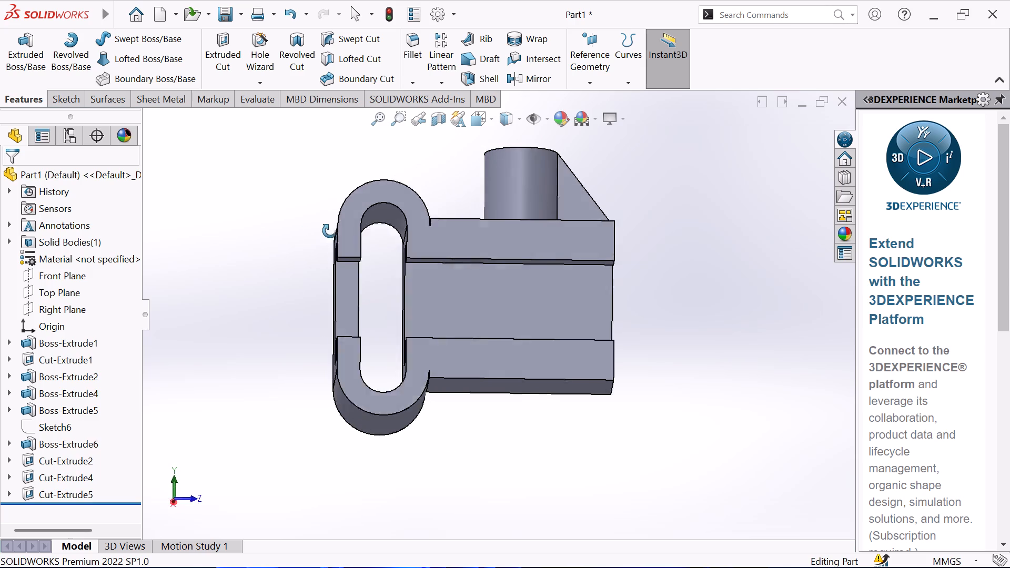
pyautogui.moveTo(330, 231); pyautogui.dragTo(274, 235, button='middle')
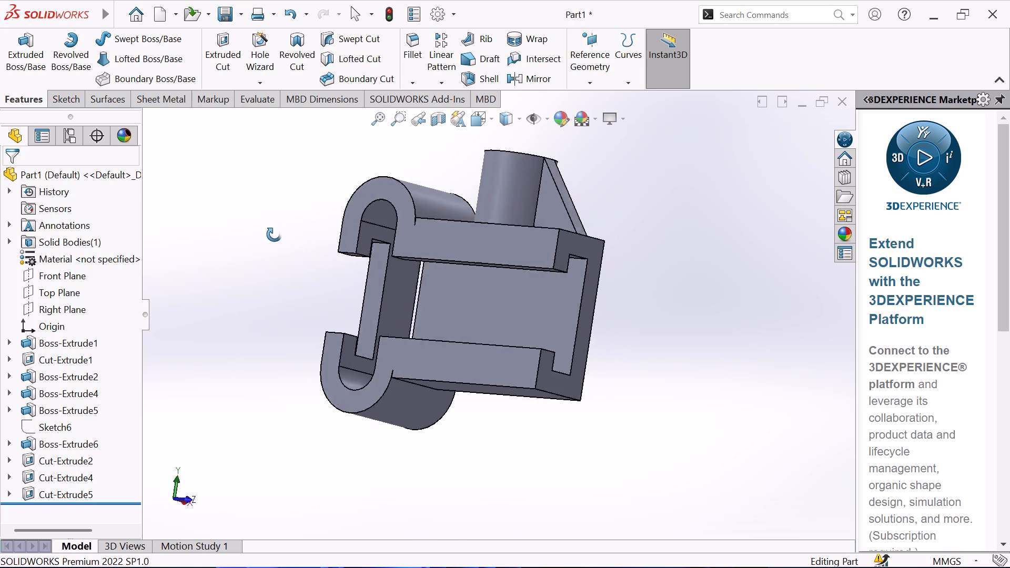
pyautogui.moveTo(274, 235); pyautogui.dragTo(217, 239, button='middle')
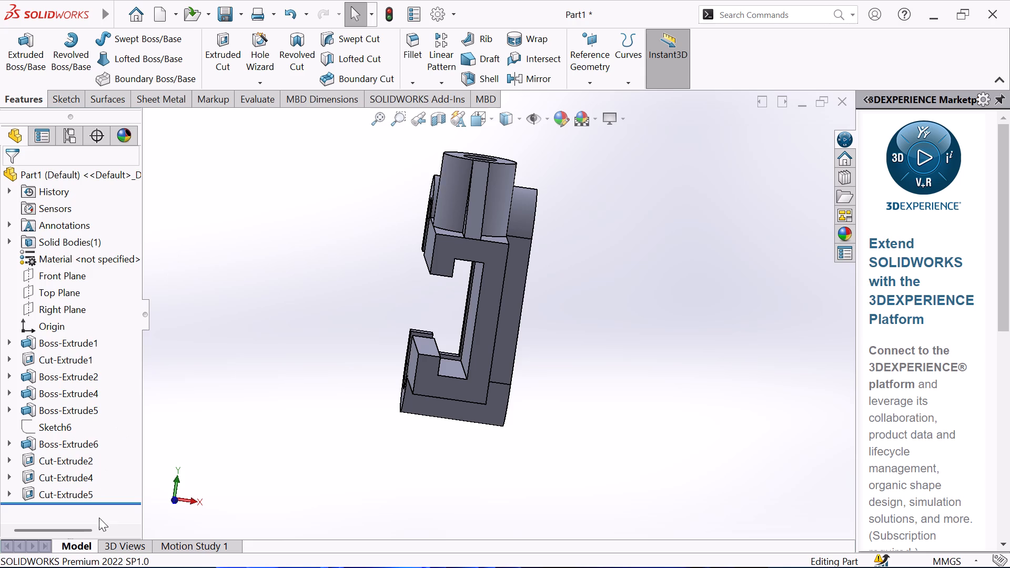
pyautogui.moveTo(134, 340); pyautogui.dragTo(138, 429, button='middle')
pyautogui.moveTo(532, 146); pyautogui.dragTo(533, 280, button='middle')
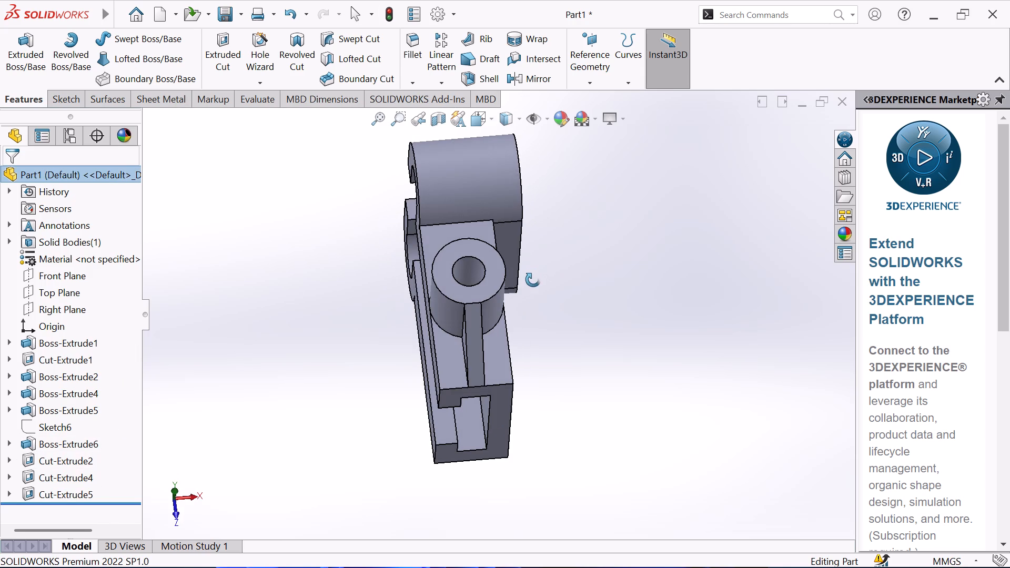
pyautogui.moveTo(533, 280); pyautogui.dragTo(517, 12, button='middle')
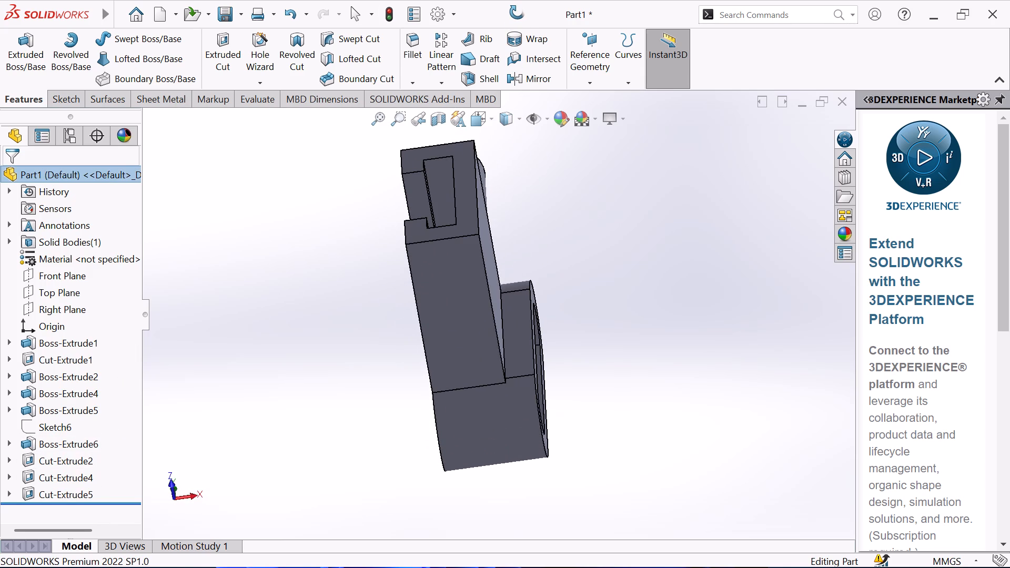
pyautogui.moveTo(517, 12); pyautogui.dragTo(580, 12, button='middle')
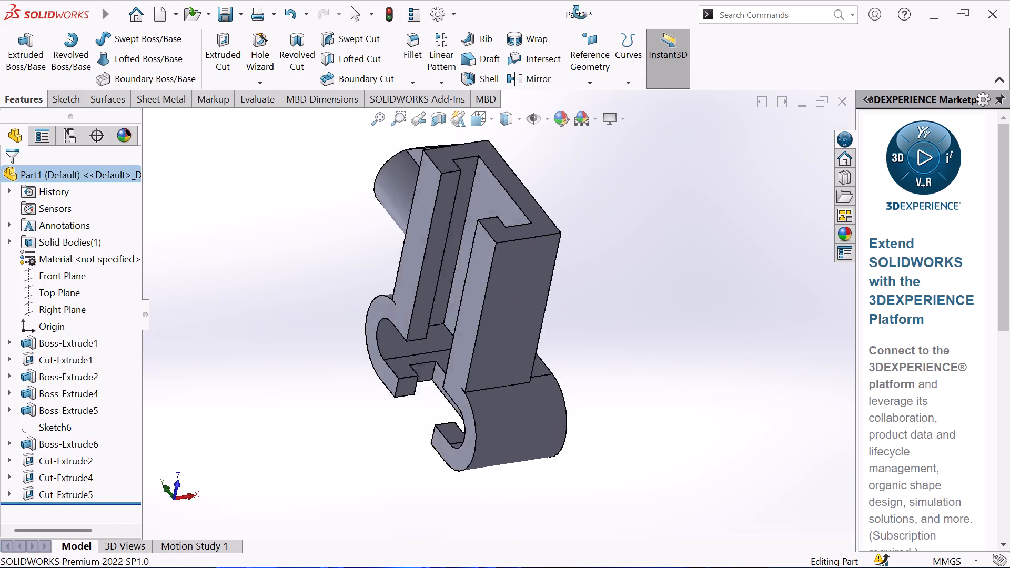
pyautogui.moveTo(580, 12); pyautogui.dragTo(708, 0, button='middle')
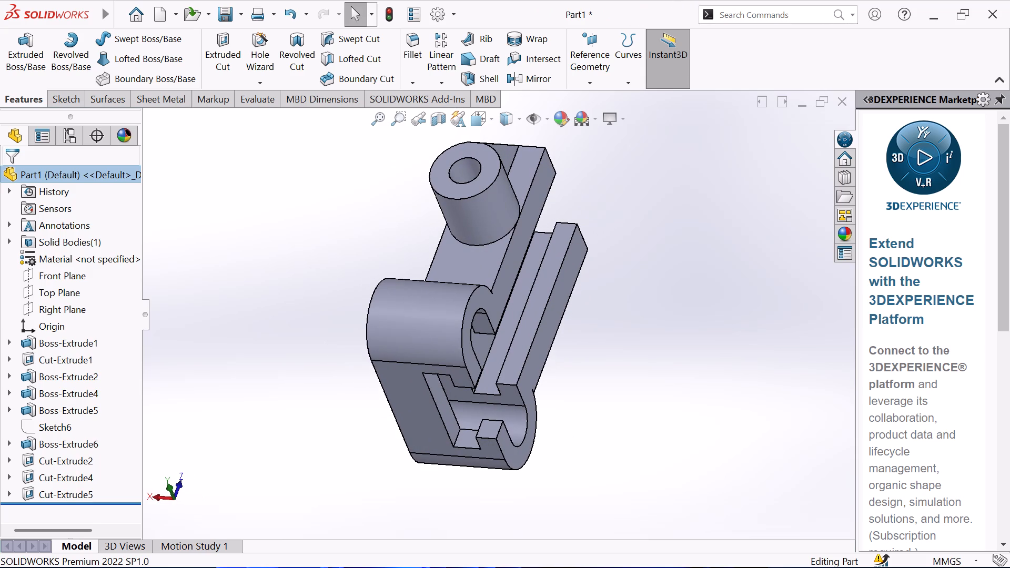
pyautogui.moveTo(0, 335); pyautogui.dragTo(73, 210, button='middle')
pyautogui.moveTo(235, 435); pyautogui.dragTo(252, 390, button='middle')
pyautogui.moveTo(252, 390); pyautogui.dragTo(271, 318, button='middle')
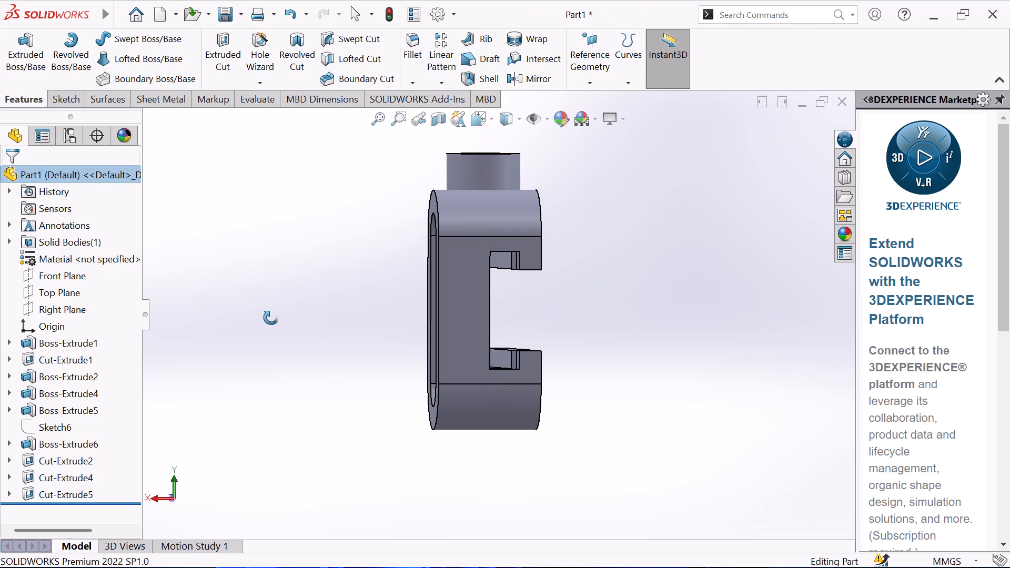
pyautogui.moveTo(271, 318); pyautogui.dragTo(165, 344, button='middle')
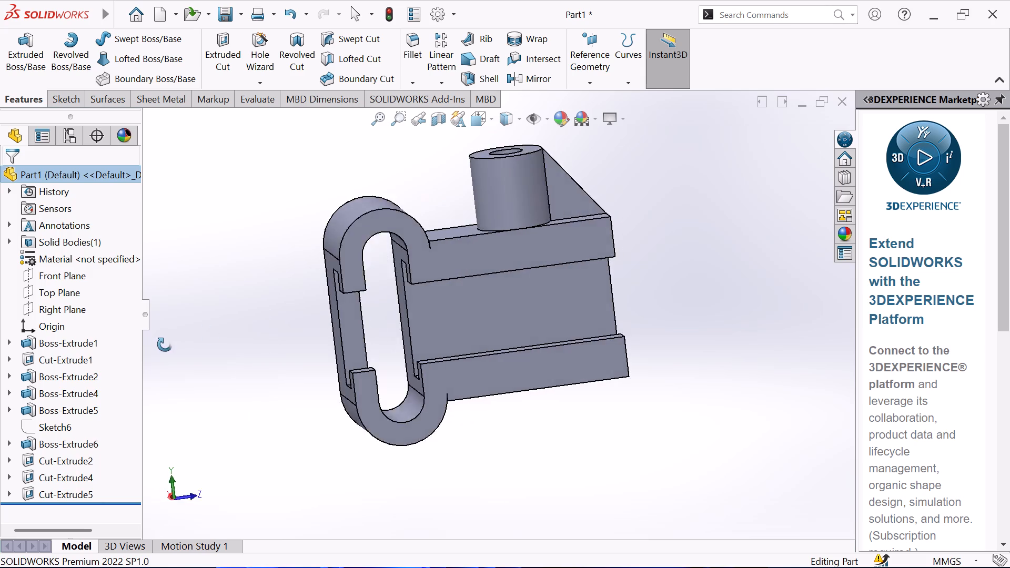
pyautogui.moveTo(165, 344); pyautogui.dragTo(58, 361, button='middle')
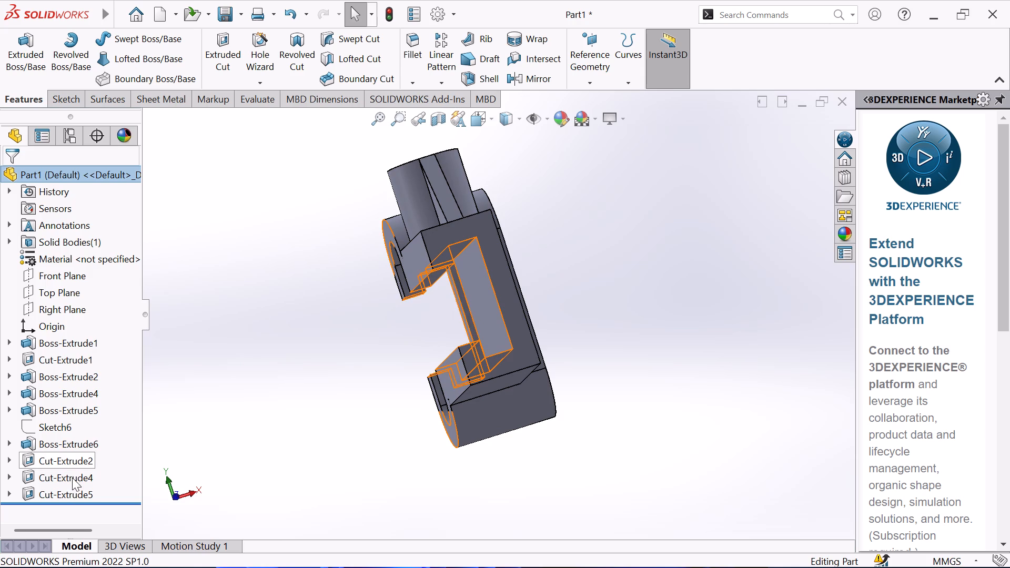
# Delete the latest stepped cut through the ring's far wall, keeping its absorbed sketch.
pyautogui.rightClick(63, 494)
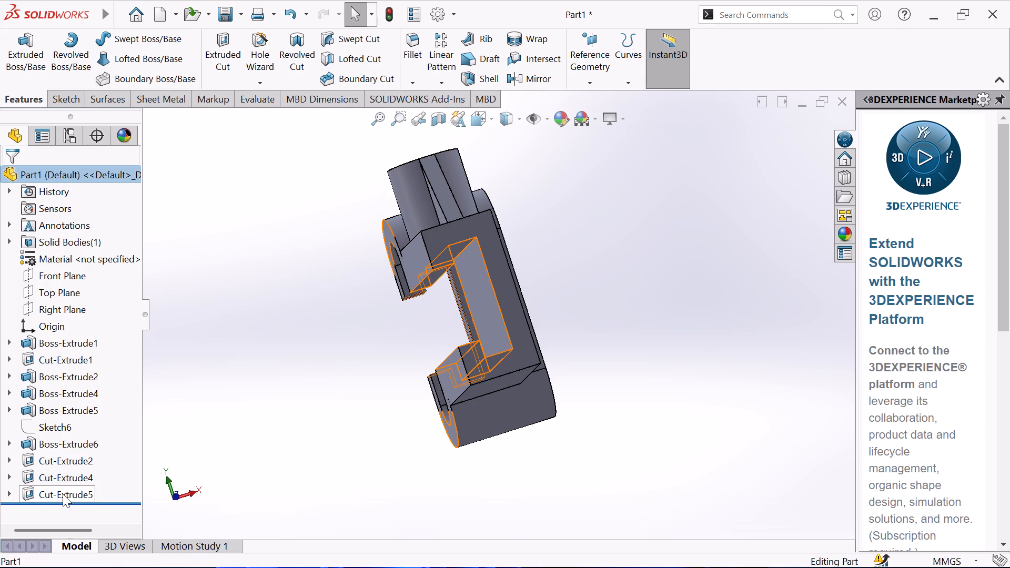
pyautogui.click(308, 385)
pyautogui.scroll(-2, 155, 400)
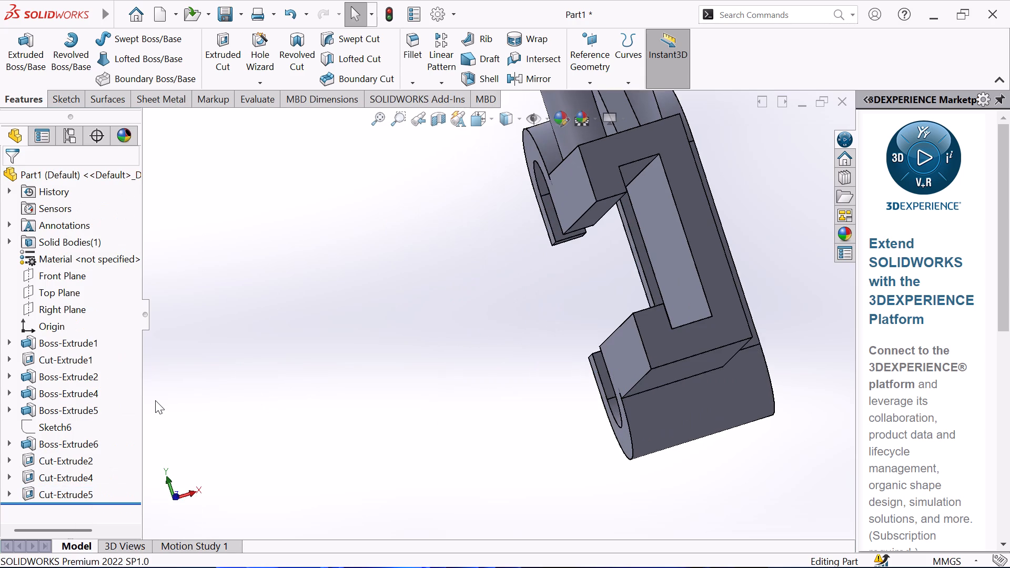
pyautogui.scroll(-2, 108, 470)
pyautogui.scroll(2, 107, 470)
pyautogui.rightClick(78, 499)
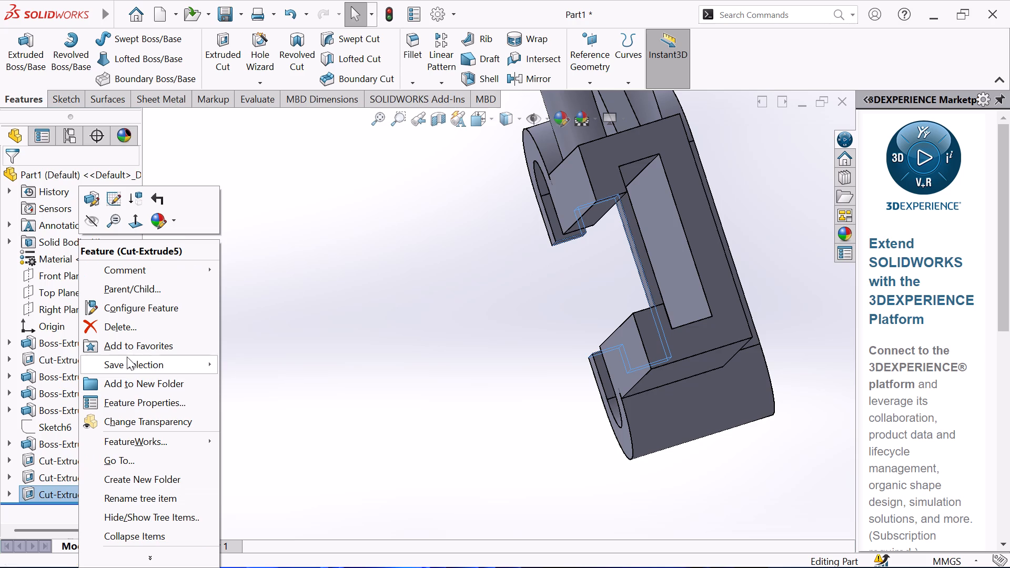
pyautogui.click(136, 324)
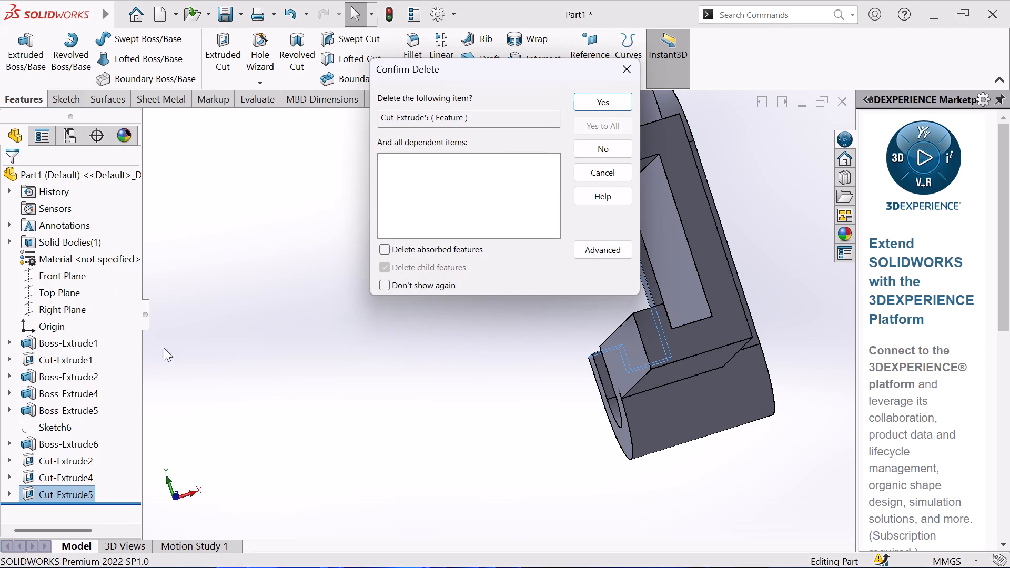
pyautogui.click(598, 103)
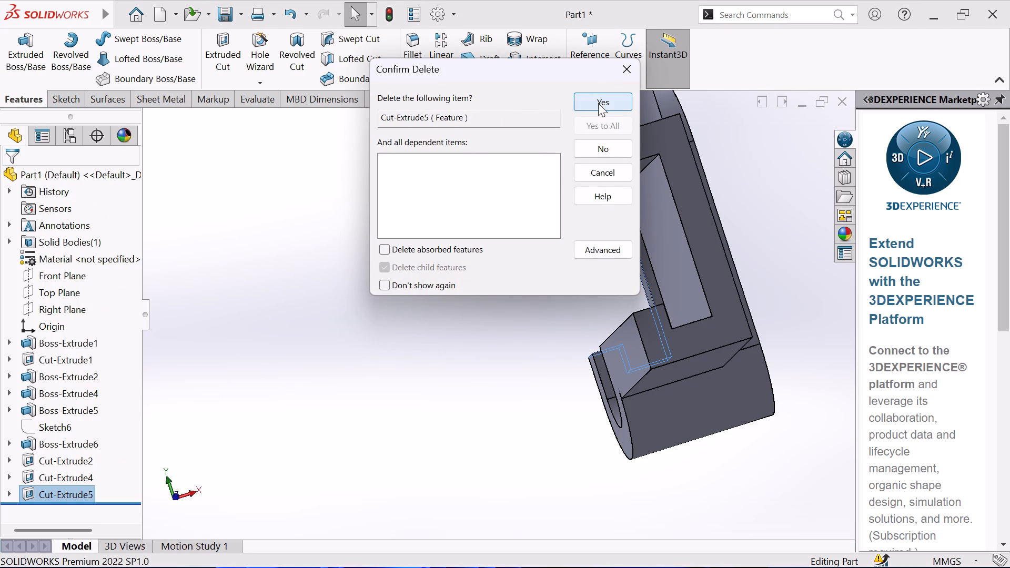
# Delete the remaining 40 mm stepped cut in the ring together with its dependent child sketch, keeping the cut's own profile sketch.
pyautogui.scroll(1, 302, 345)
pyautogui.moveTo(309, 345); pyautogui.dragTo(524, 345, button='middle')
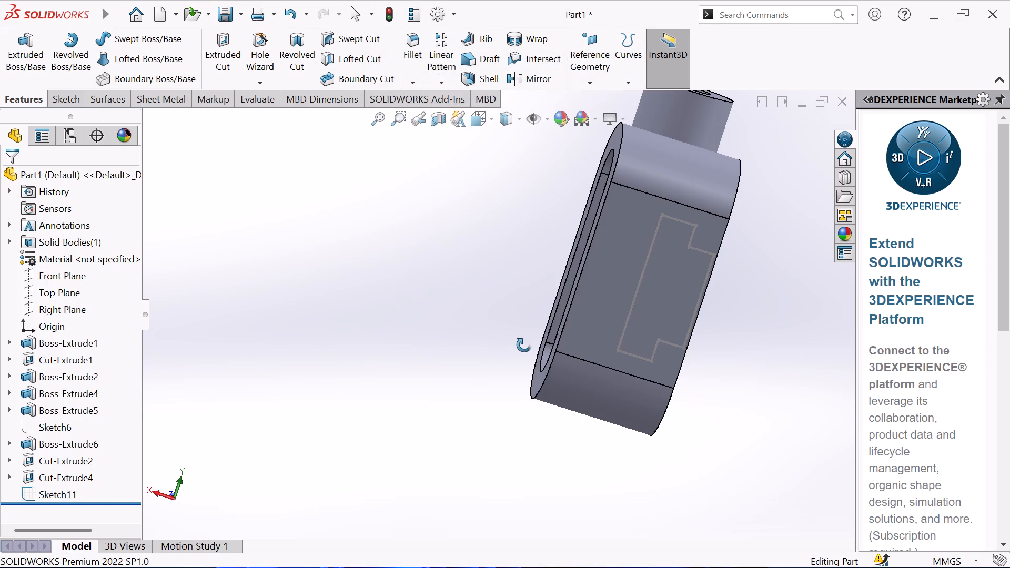
pyautogui.moveTo(524, 345); pyautogui.dragTo(382, 370, button='middle')
pyautogui.rightClick(91, 481)
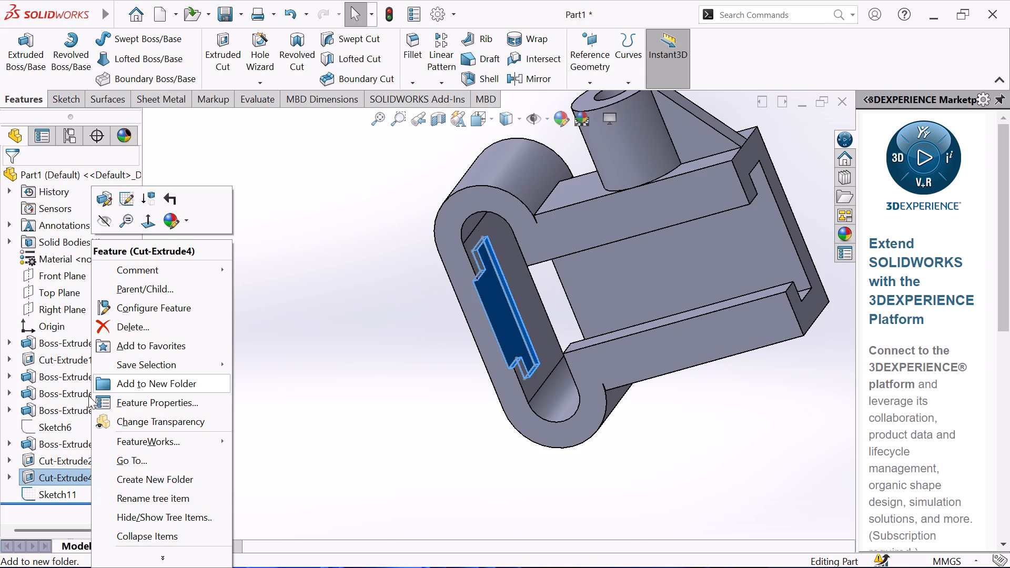
pyautogui.click(160, 329)
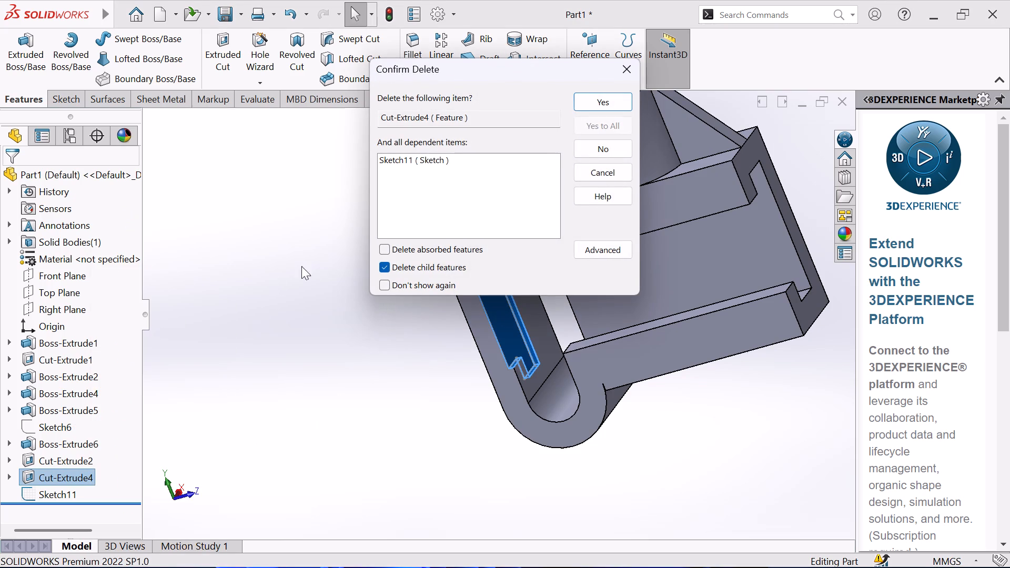
pyautogui.click(598, 97)
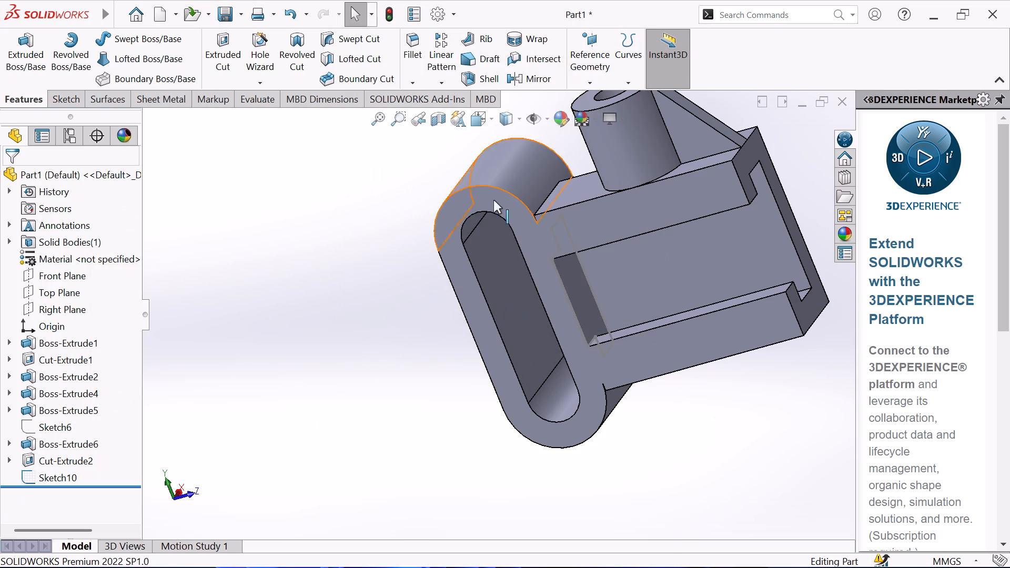
# Hide the leftover stepped profile sketch at the end of the block's slot.
pyautogui.scroll(2, 335, 331)
pyautogui.moveTo(341, 328); pyautogui.dragTo(398, 292, button='middle')
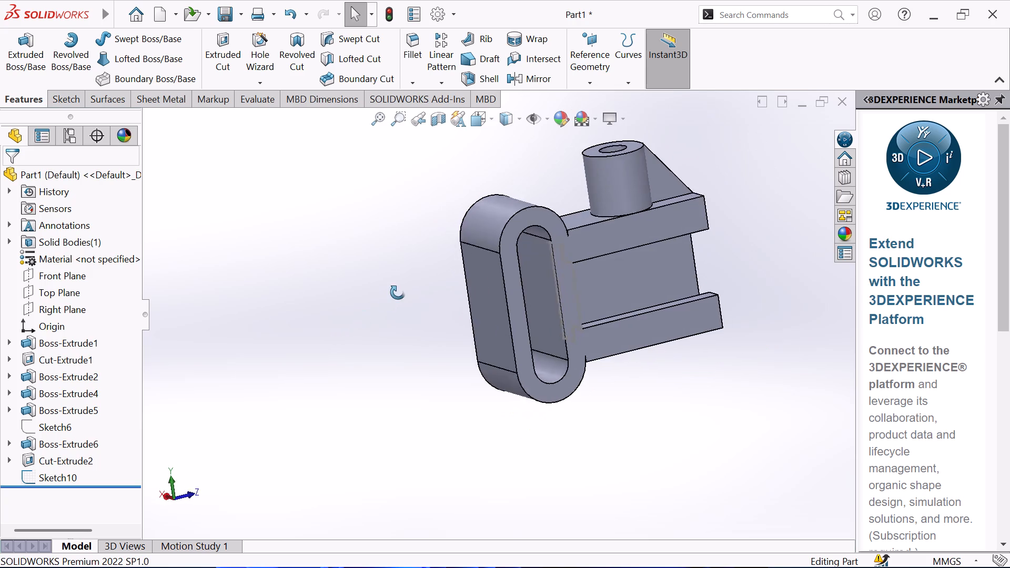
pyautogui.moveTo(398, 292); pyautogui.dragTo(269, 277, button='middle')
pyautogui.scroll(-3, 402, 323)
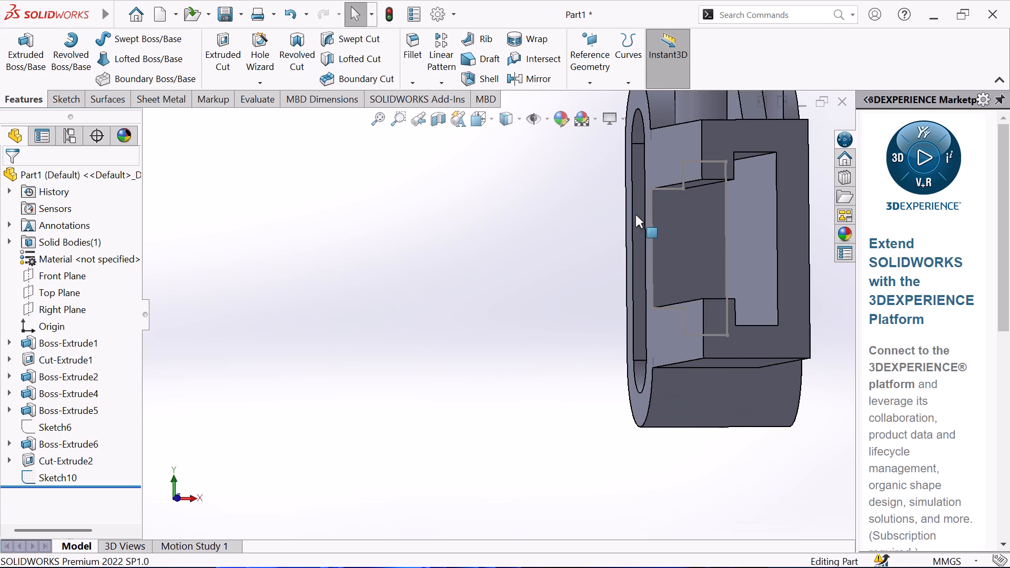
pyautogui.rightClick(650, 246)
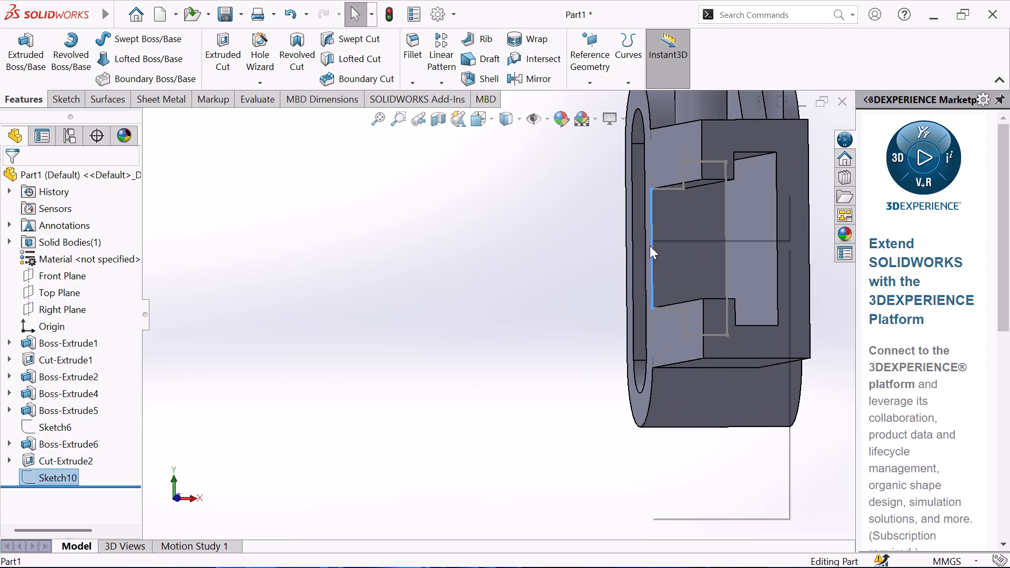
pyautogui.click(688, 228)
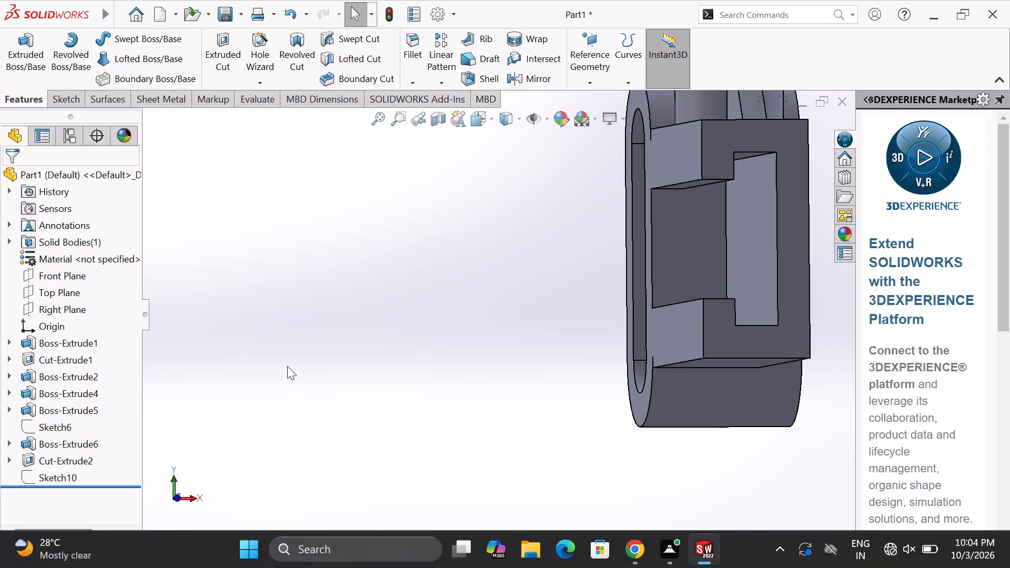
# Inspect the part with the ring uncut and orient it to an isometric view.
pyautogui.scroll(3, 366, 361)
pyautogui.moveTo(355, 364); pyautogui.dragTo(414, 364, button='middle')
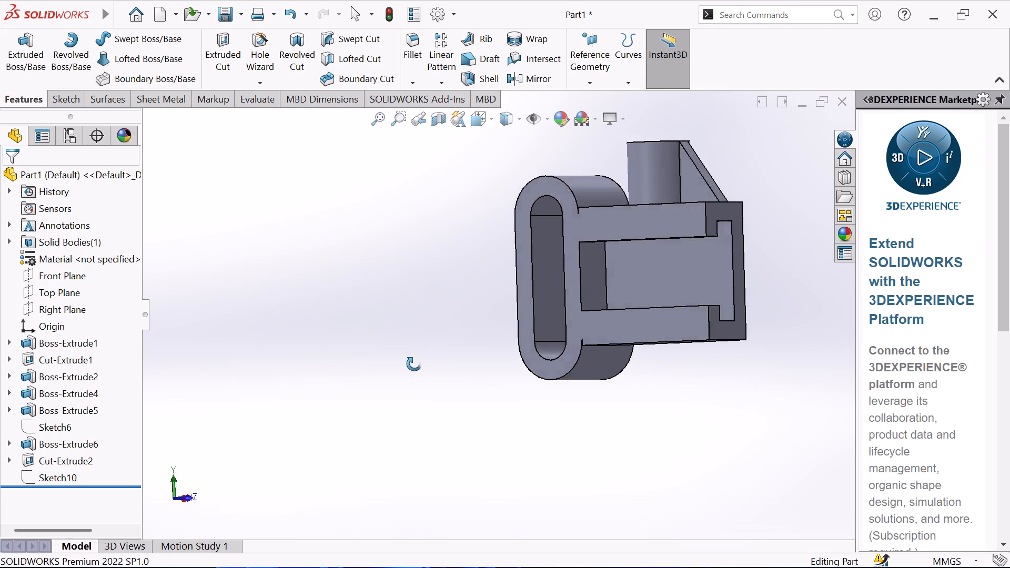
pyautogui.moveTo(414, 364); pyautogui.dragTo(798, 248, button='middle')
pyautogui.scroll(-1, 617, 324)
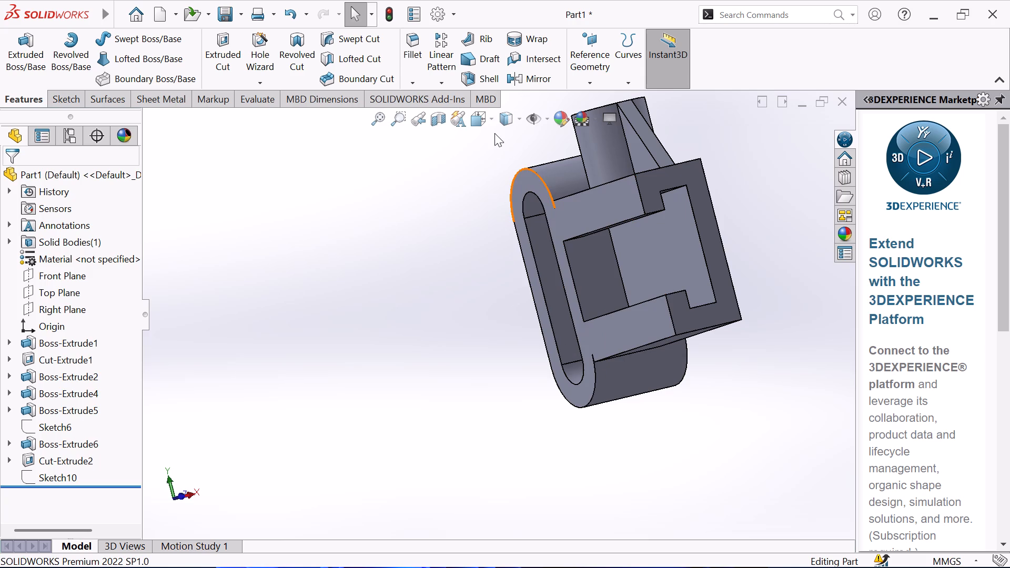
pyautogui.click(490, 126)
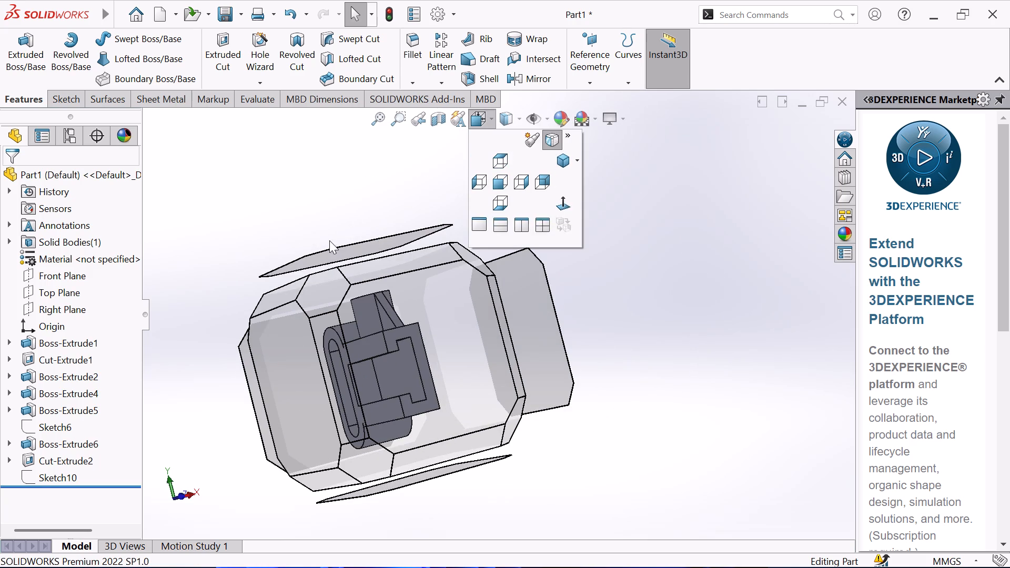
pyautogui.click(321, 293)
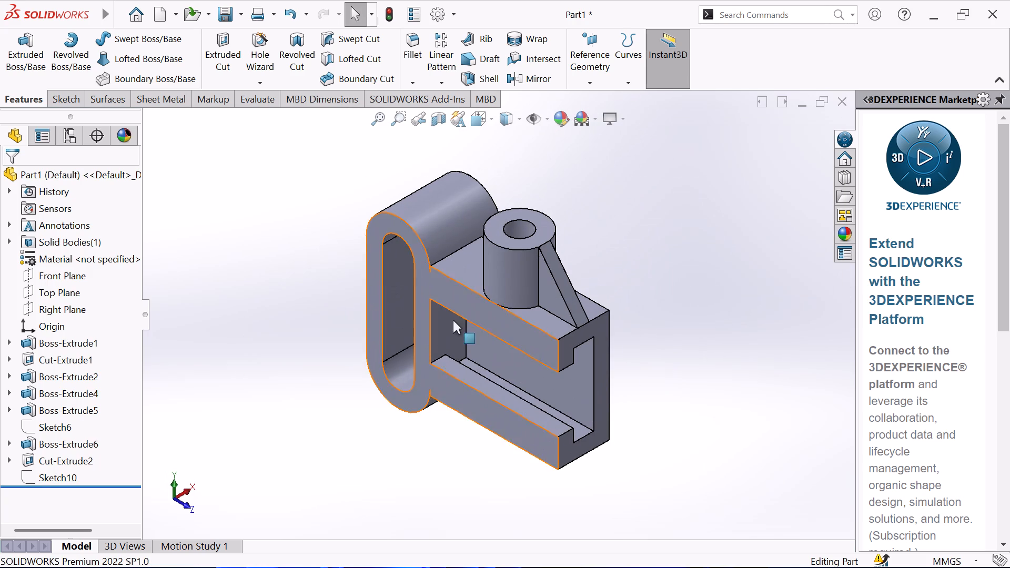
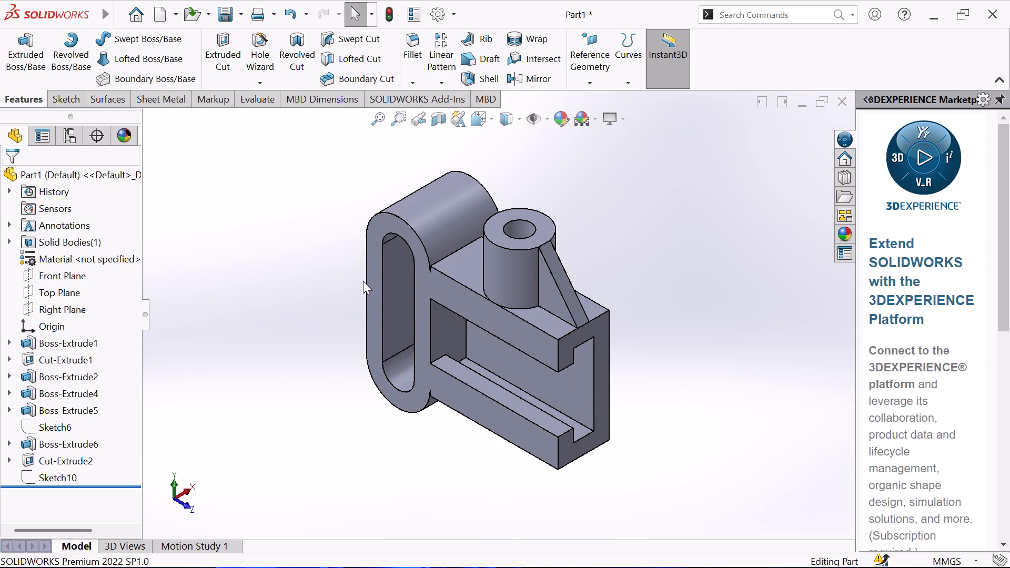
# Examine the junction between the slot-shaped ring and the block's upper edge closely from several angles.
pyautogui.scroll(-2, 363, 281)
pyautogui.moveTo(363, 281); pyautogui.dragTo(402, 236, button='middle')
pyautogui.scroll(-1, 382, 251)
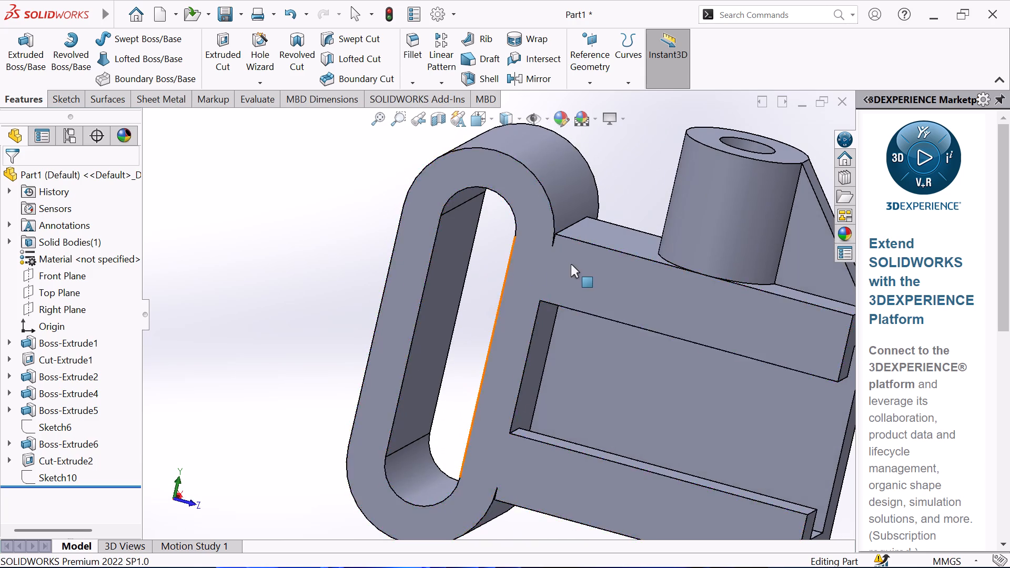
pyautogui.scroll(-6, 575, 263)
pyautogui.scroll(-5, 522, 238)
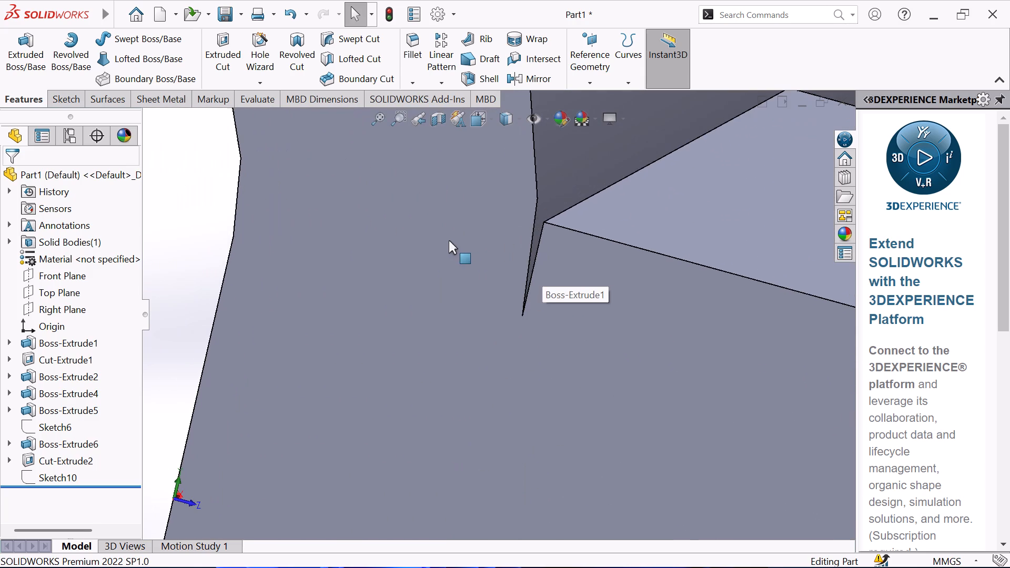
pyautogui.moveTo(446, 240); pyautogui.dragTo(373, 227, button='middle')
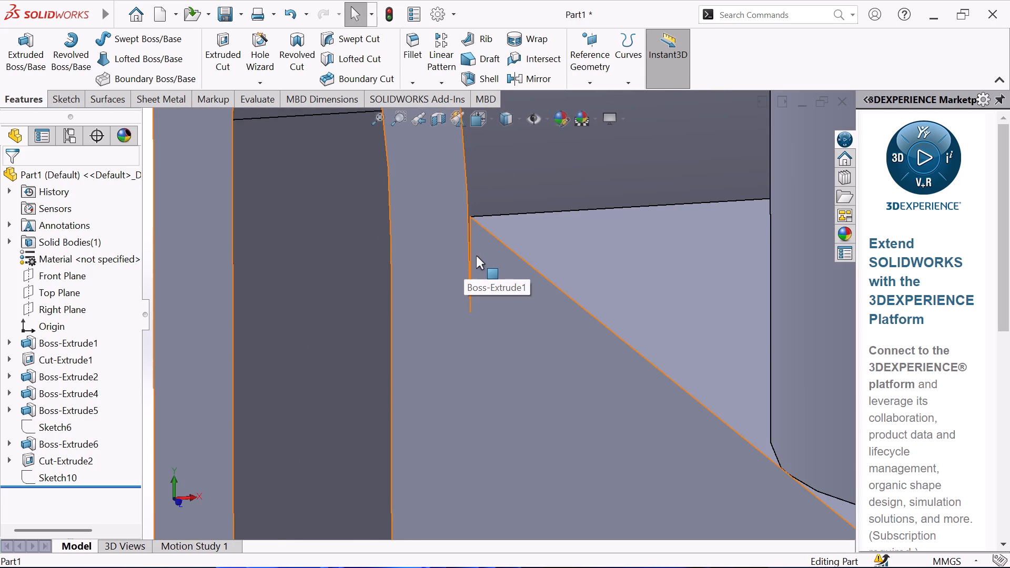
pyautogui.scroll(2, 476, 250)
pyautogui.moveTo(386, 239); pyautogui.dragTo(399, 232, button='middle')
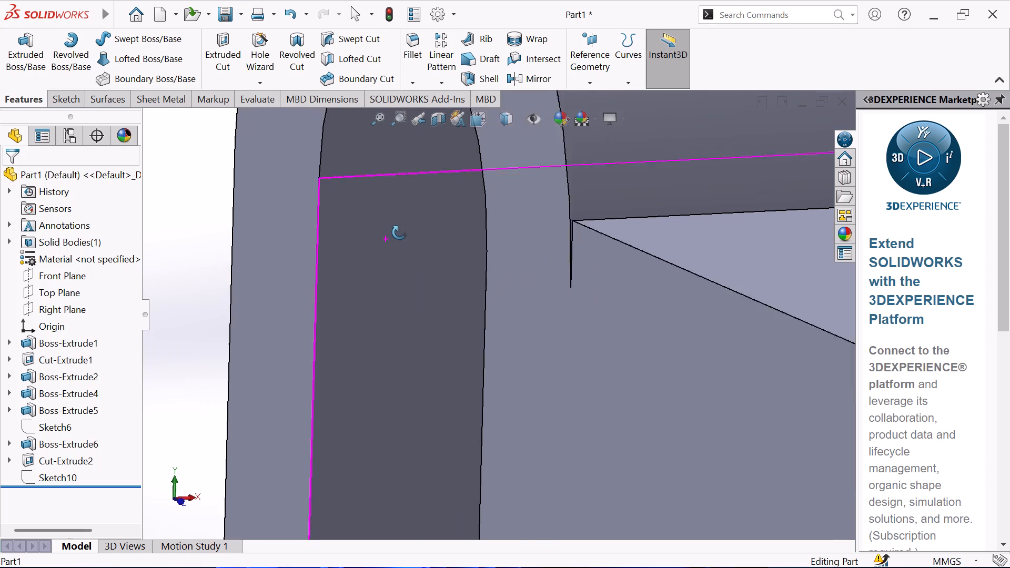
pyautogui.moveTo(399, 232); pyautogui.dragTo(423, 230, button='middle')
pyautogui.scroll(-4, 746, 238)
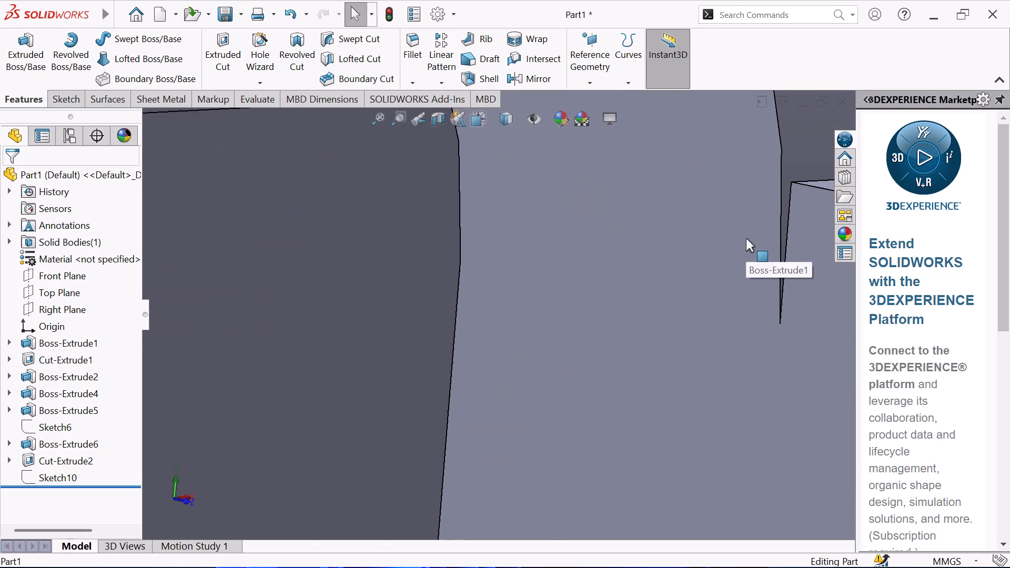
pyautogui.scroll(-1, 746, 238)
pyautogui.moveTo(746, 238); pyautogui.dragTo(751, 280, button='middle')
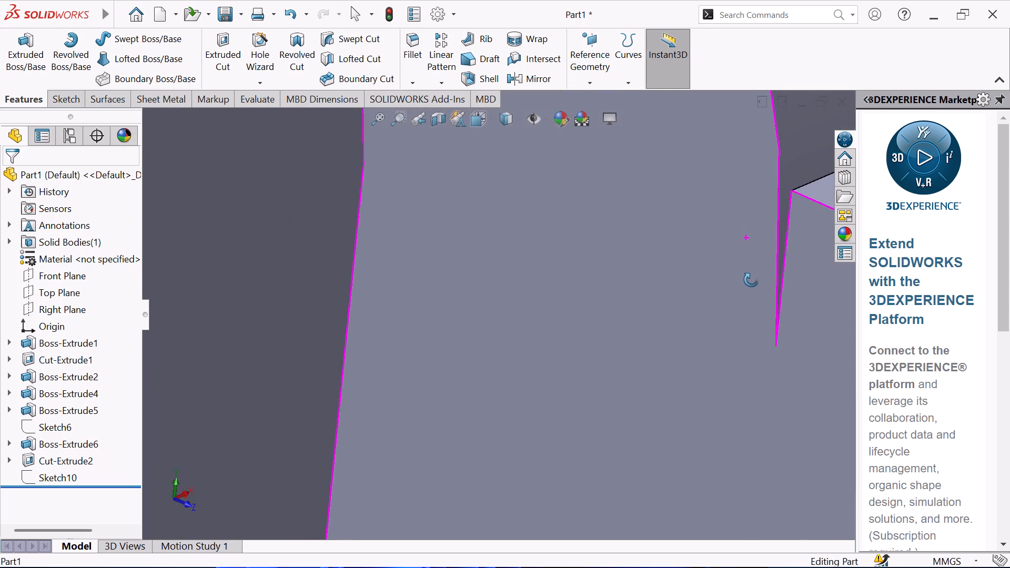
pyautogui.moveTo(751, 280); pyautogui.dragTo(706, 217, button='middle')
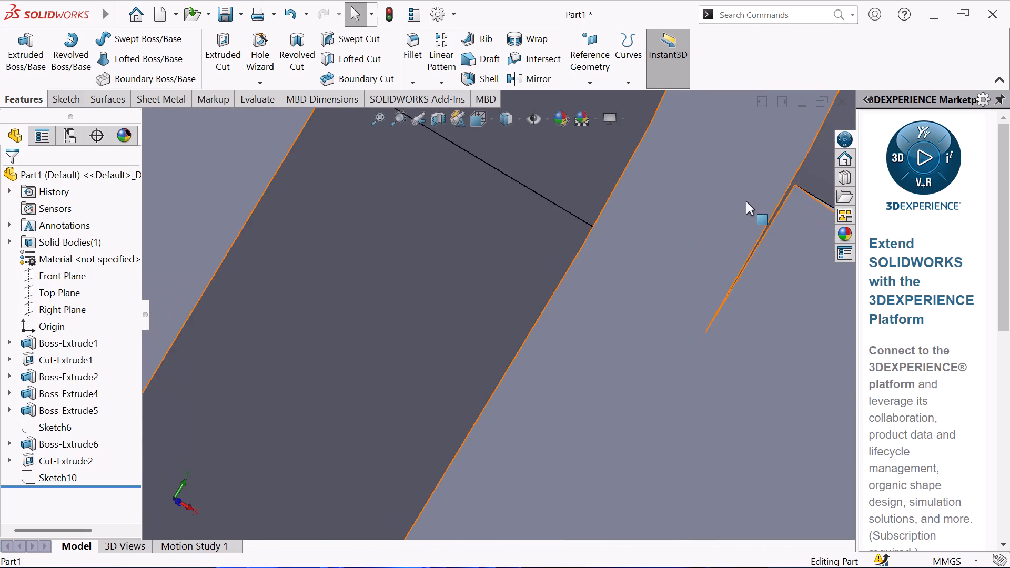
pyautogui.scroll(4, 738, 199)
pyautogui.moveTo(688, 225); pyautogui.dragTo(652, 201, button='middle')
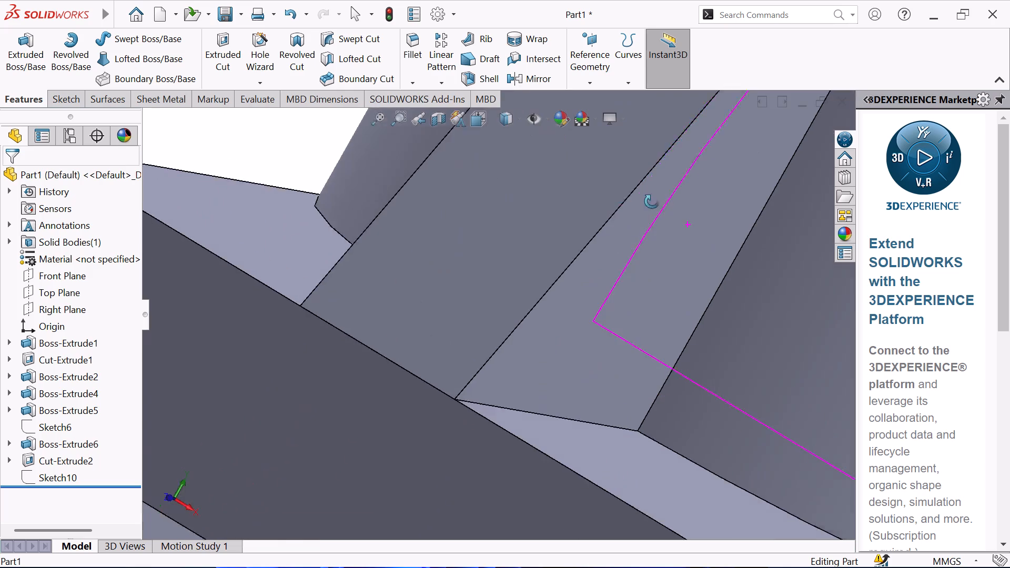
pyautogui.moveTo(652, 201); pyautogui.dragTo(658, 289, button='middle')
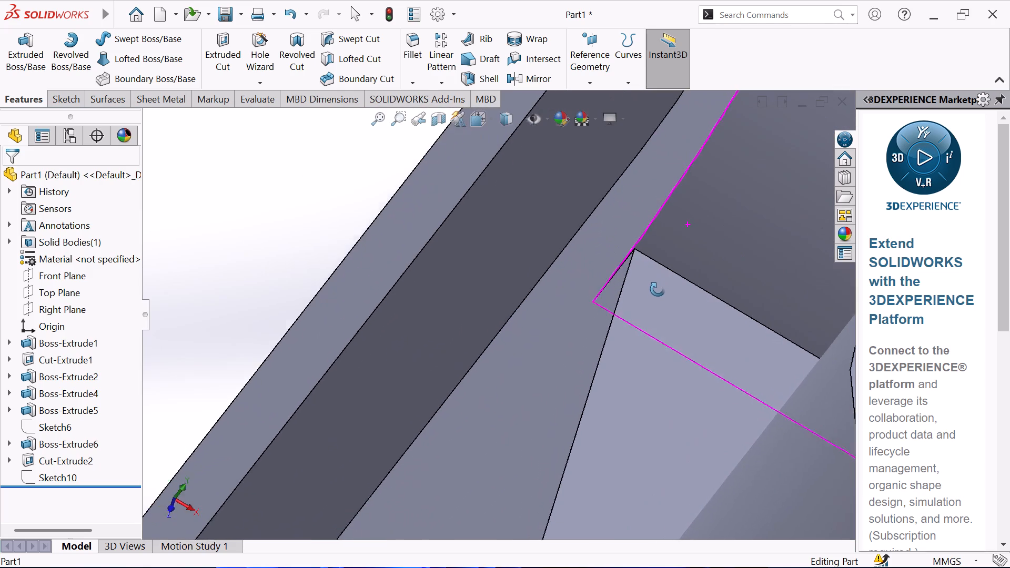
pyautogui.moveTo(658, 289); pyautogui.dragTo(656, 299, button='middle')
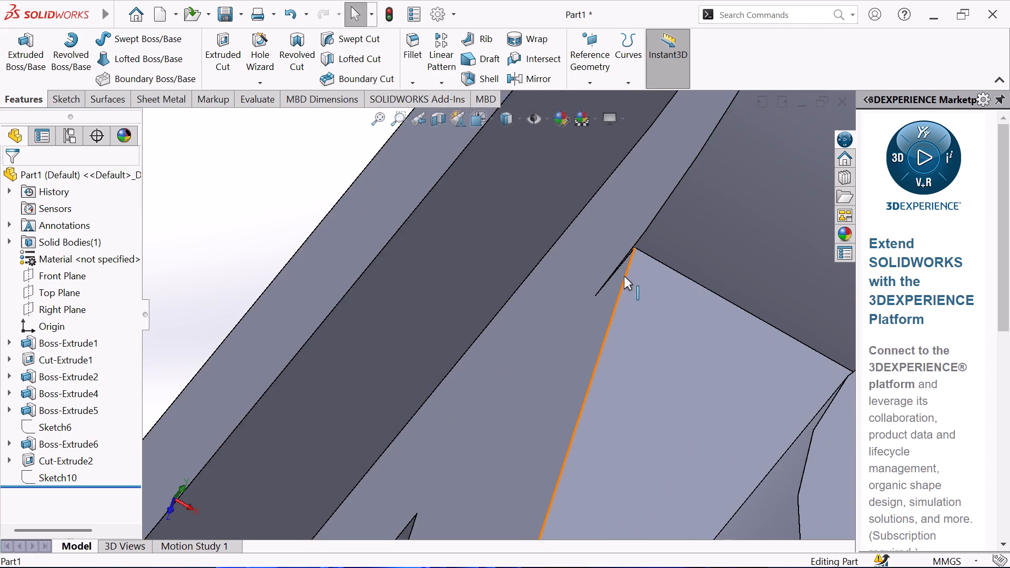
pyautogui.scroll(2, 628, 267)
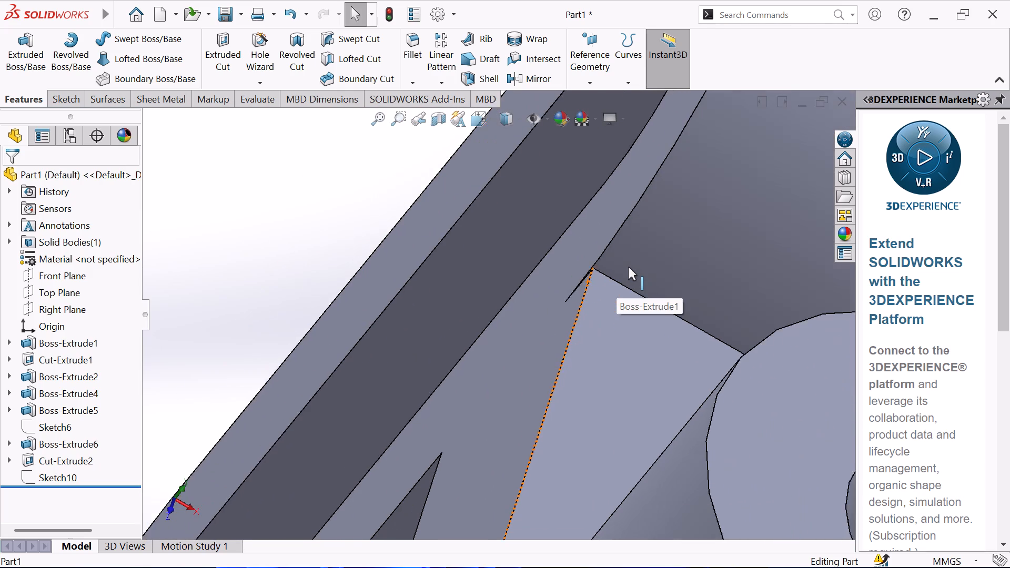
pyautogui.scroll(5, 628, 267)
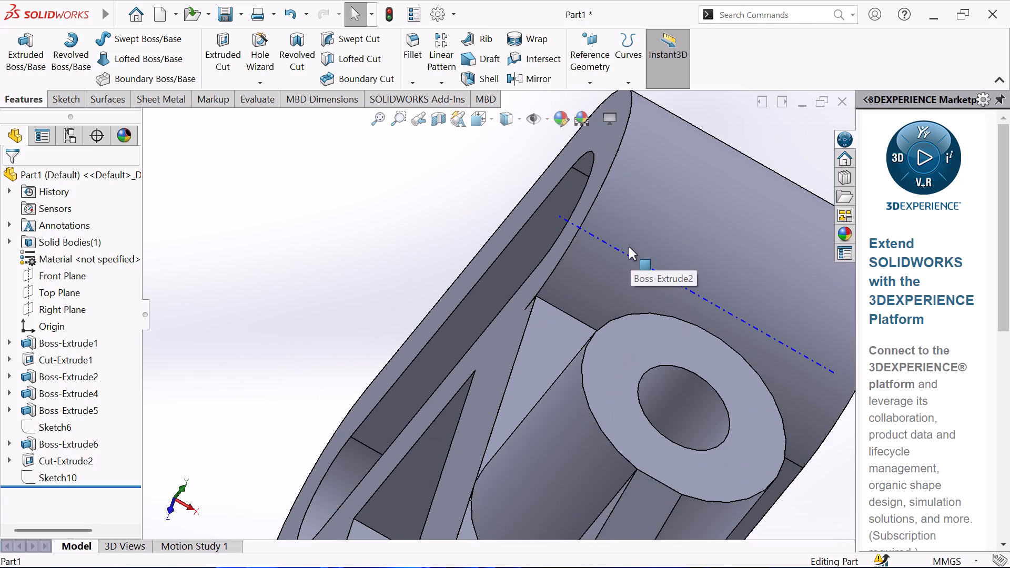
pyautogui.moveTo(414, 212); pyautogui.dragTo(467, 216, button='middle')
pyautogui.scroll(3, 467, 217)
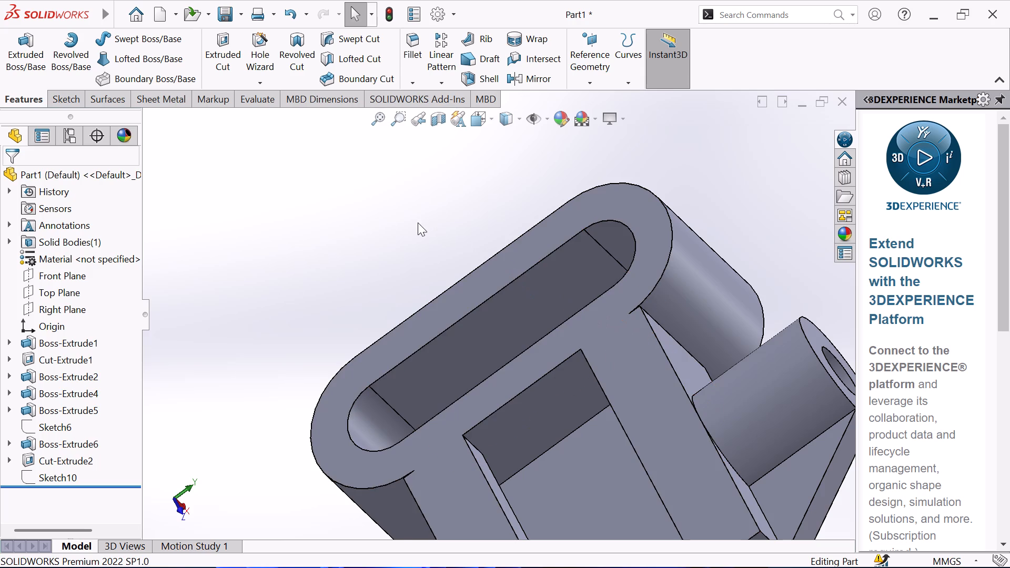
# Start a sketch on the block's narrow end face at the upper ring junction and convert the face outline into sketch entities.
pyautogui.moveTo(418, 225); pyautogui.dragTo(428, 390, button='middle')
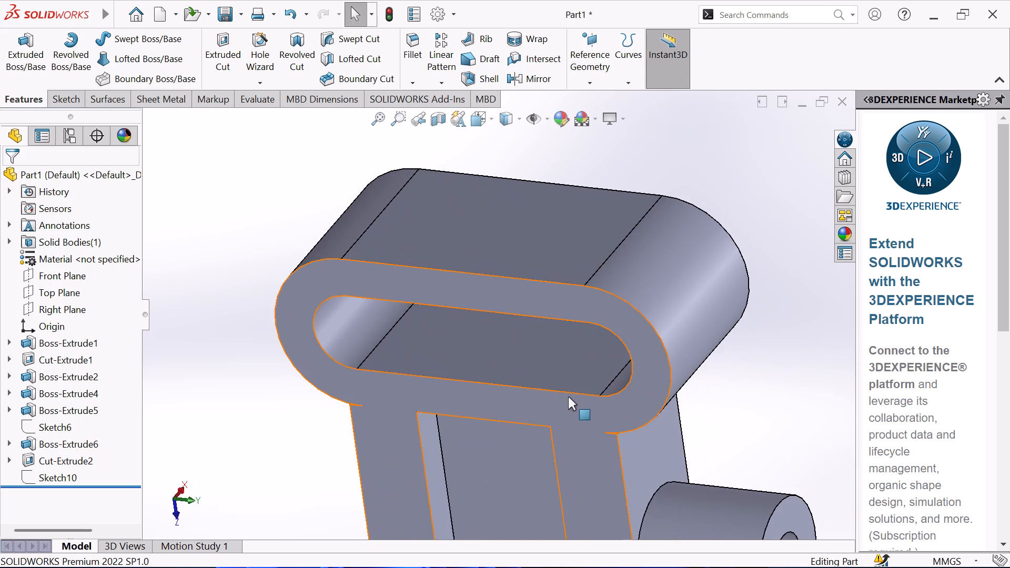
pyautogui.scroll(-4, 602, 388)
pyautogui.moveTo(649, 474); pyautogui.dragTo(639, 513, button='middle')
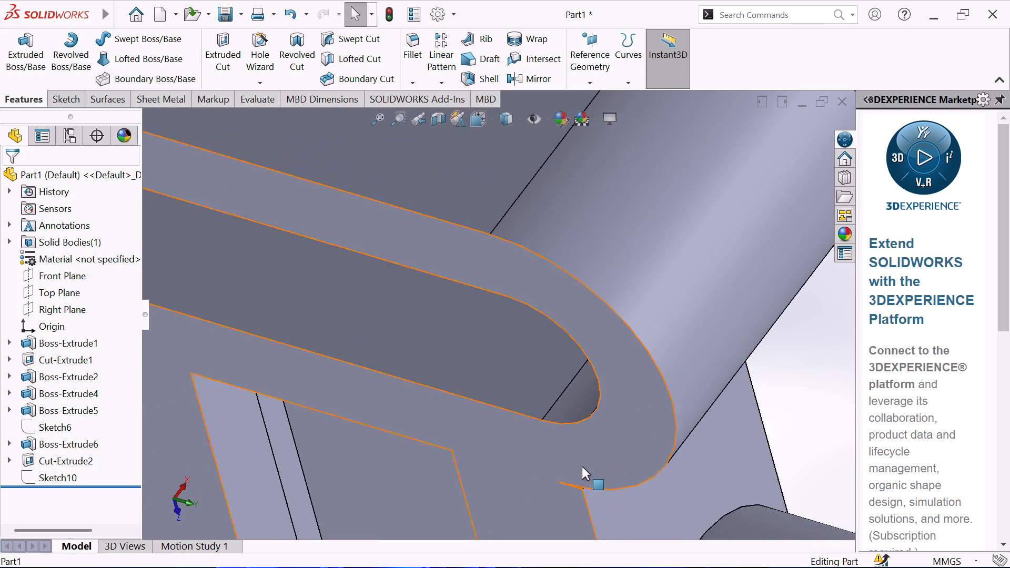
pyautogui.scroll(-5, 584, 466)
pyautogui.scroll(-5, 540, 451)
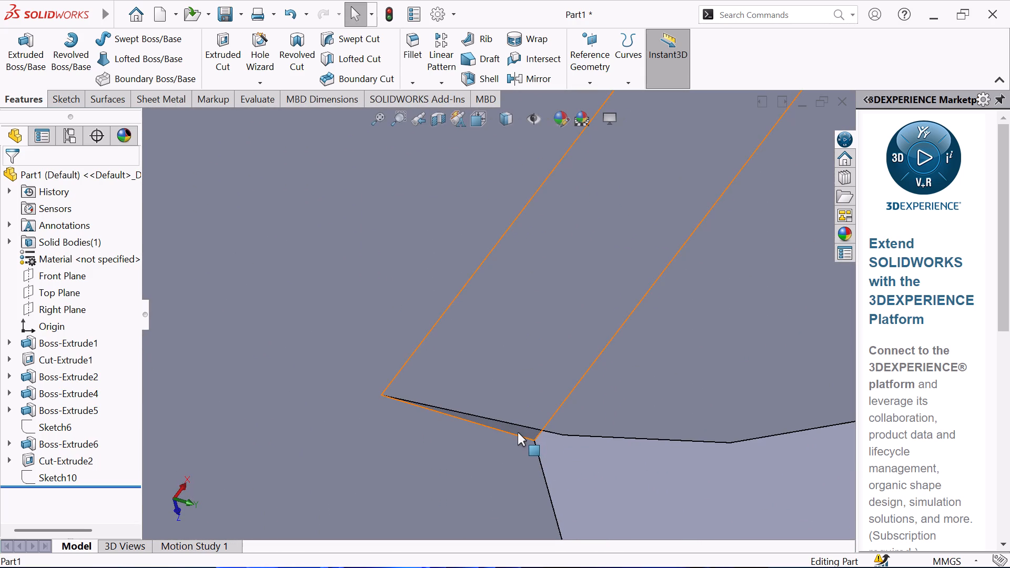
pyautogui.click(521, 431)
pyautogui.click(576, 397)
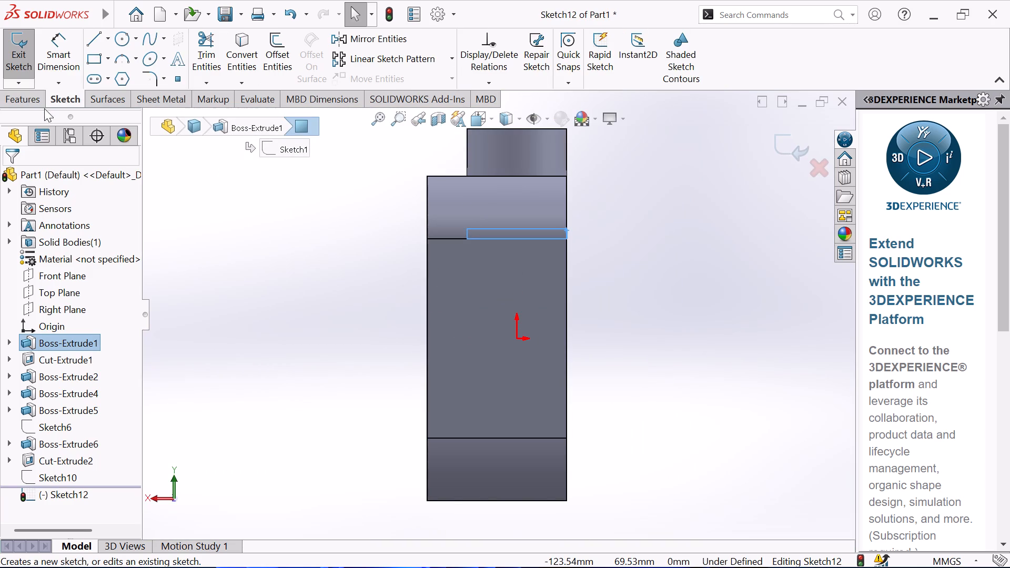
pyautogui.click(241, 56)
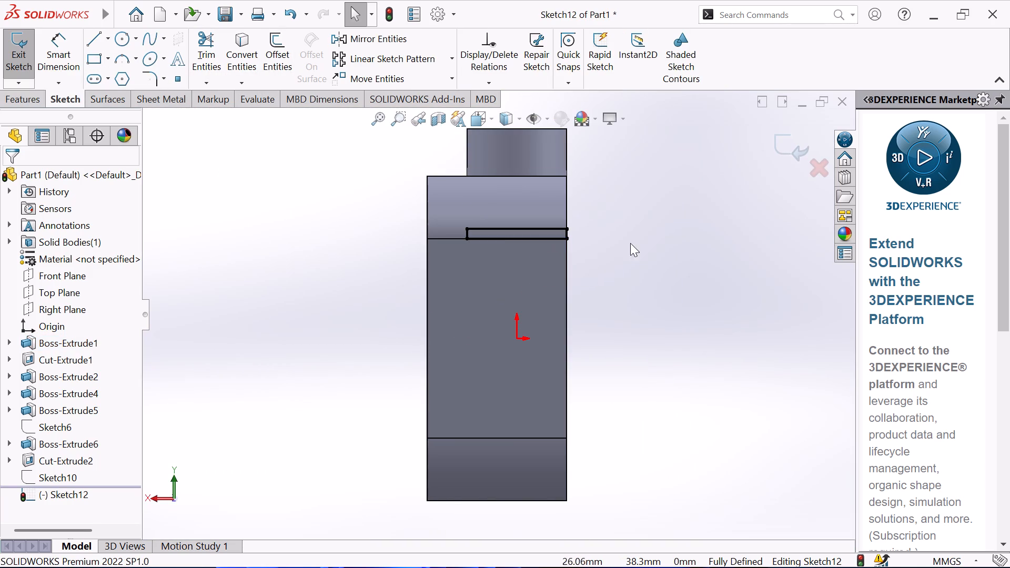
# Extrude the upper junction profile 10 mm blind into the ring, merging it with the existing body.
pyautogui.moveTo(705, 244); pyautogui.dragTo(582, 260, button='middle')
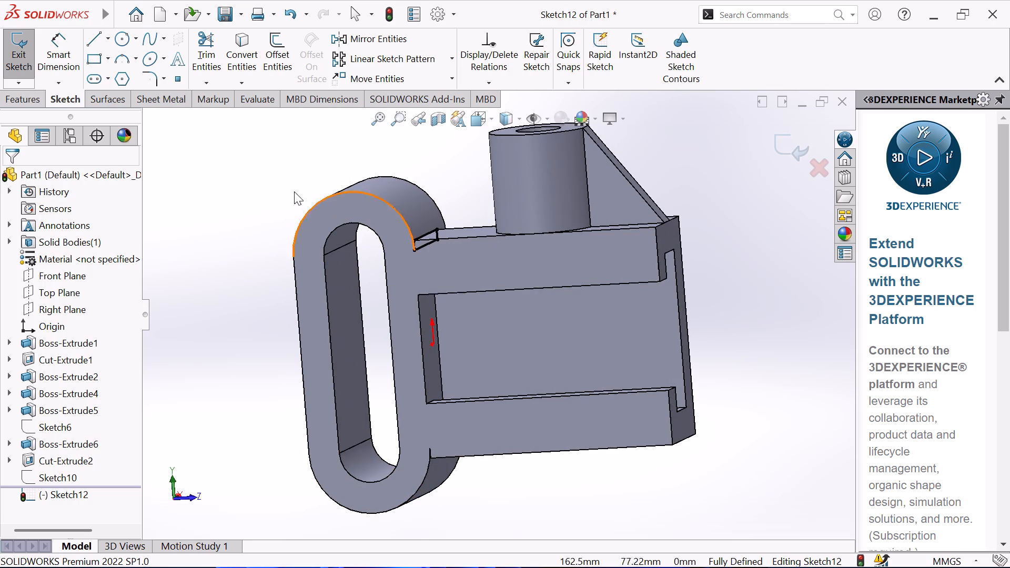
pyautogui.click(24, 102)
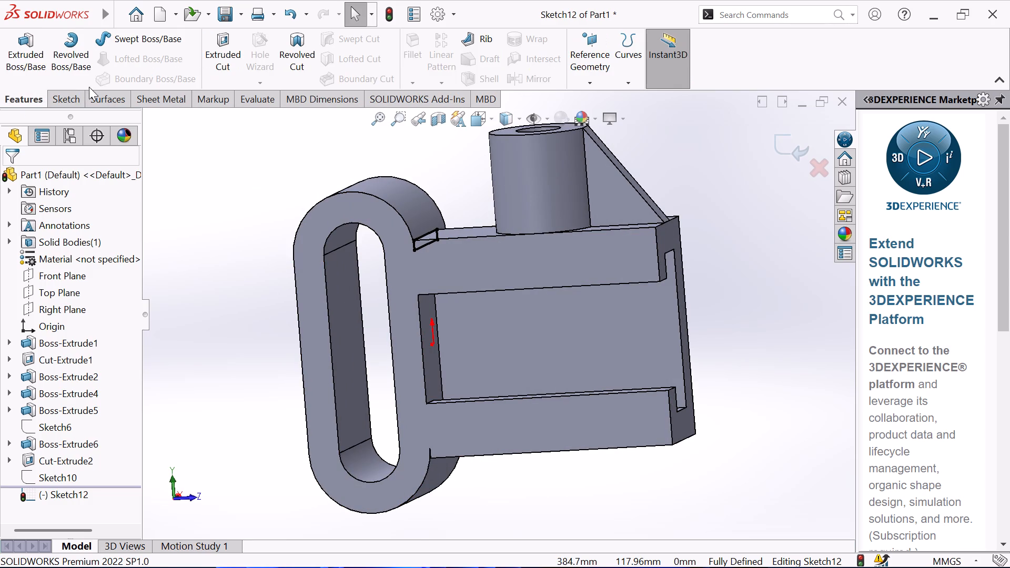
pyautogui.click(23, 63)
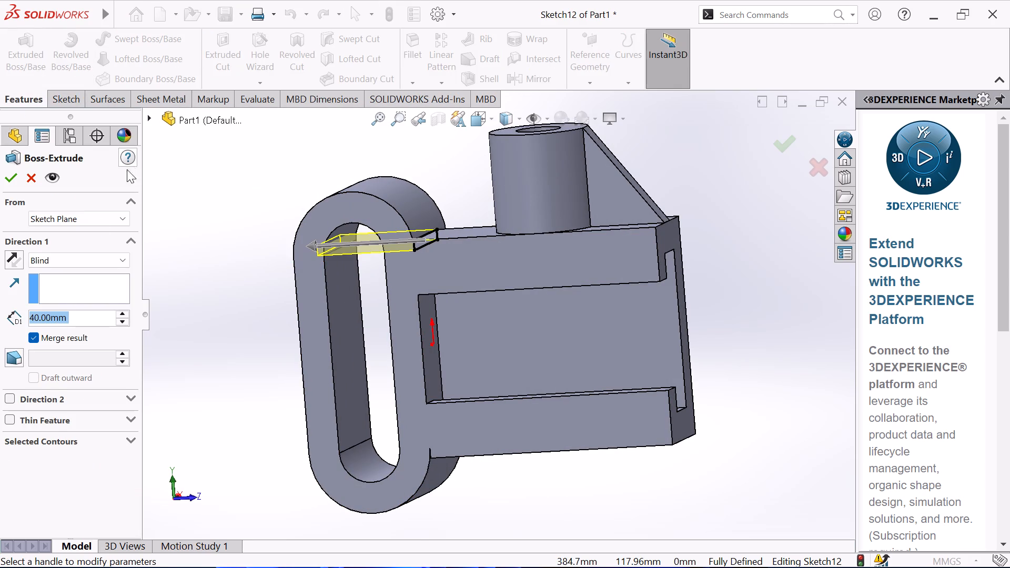
pyautogui.tripleClick(127, 320)
pyautogui.click(125, 322)
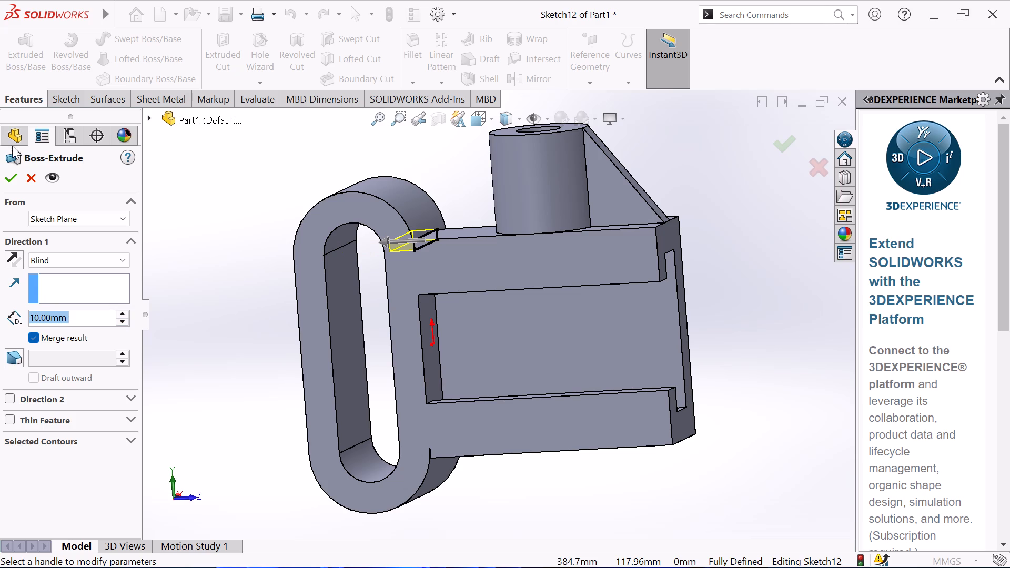
pyautogui.click(17, 175)
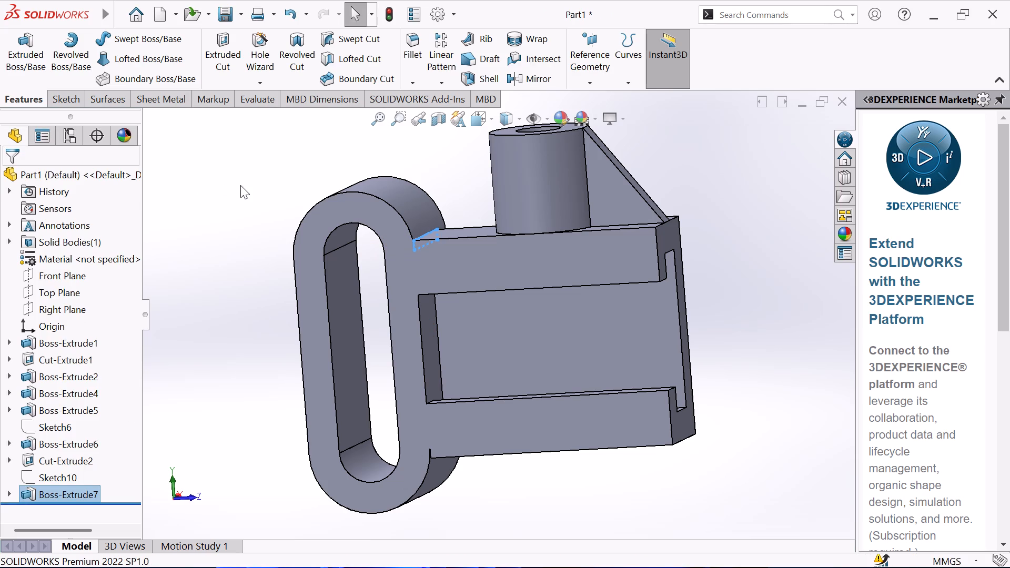
pyautogui.click(242, 188)
# Inspect the upper ring junction and the matching junction at the block's lower edge.
pyautogui.scroll(-1, 254, 257)
pyautogui.moveTo(194, 242); pyautogui.dragTo(177, 275, button='middle')
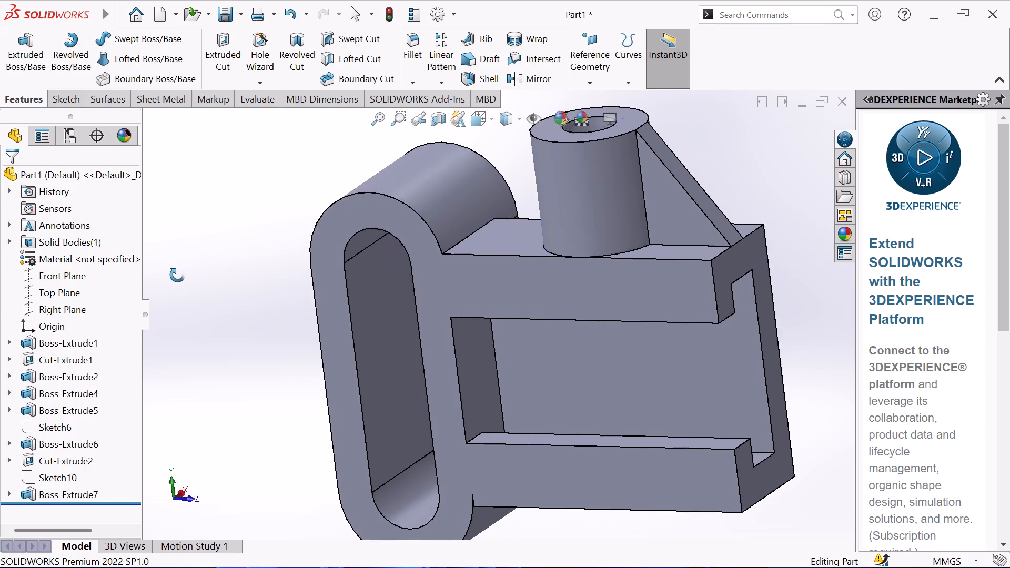
pyautogui.moveTo(177, 275); pyautogui.dragTo(209, 241, button='middle')
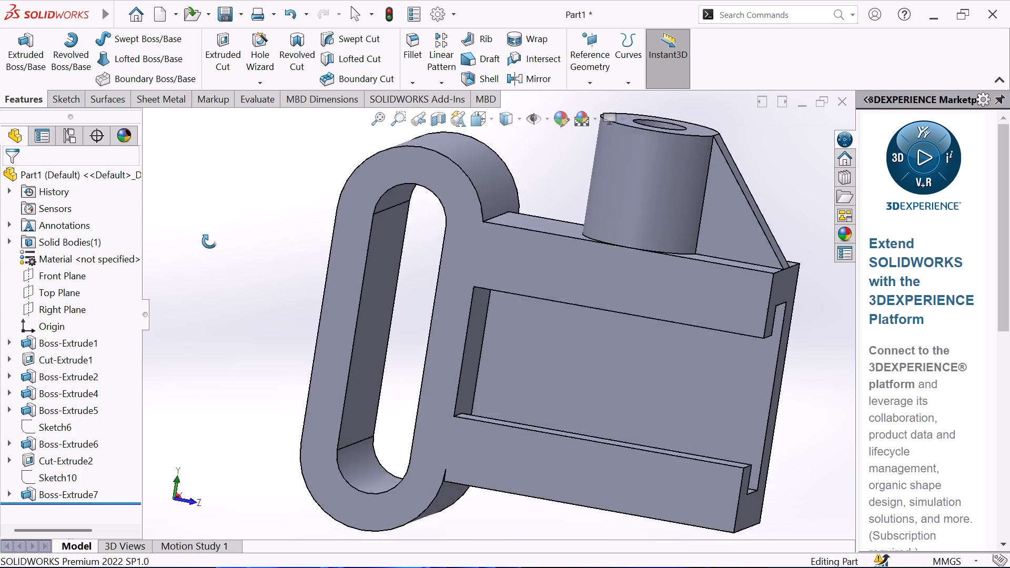
pyautogui.moveTo(209, 241); pyautogui.dragTo(192, 125, button='middle')
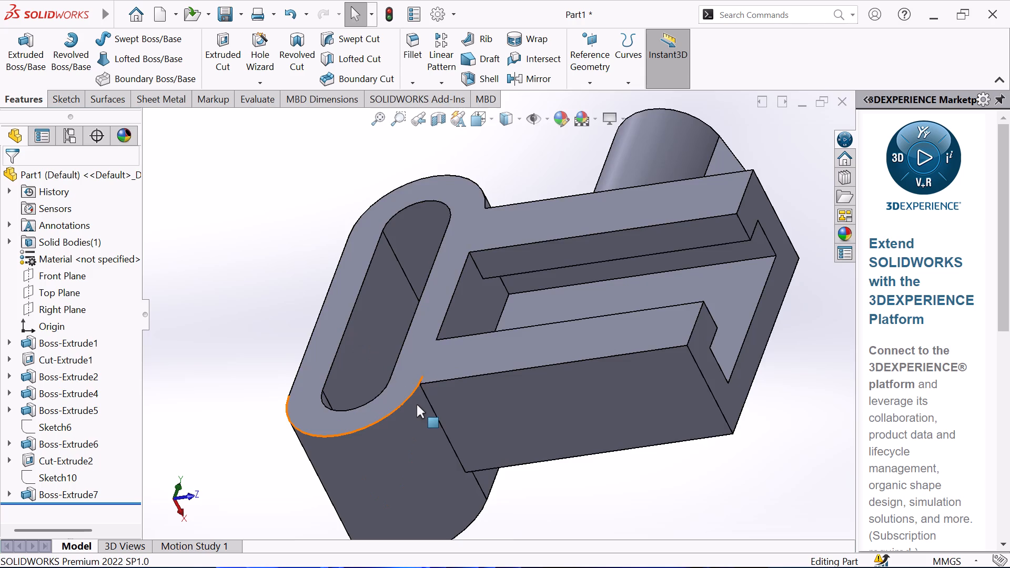
pyautogui.scroll(-4, 417, 404)
pyautogui.moveTo(377, 262); pyautogui.dragTo(431, 276, button='middle')
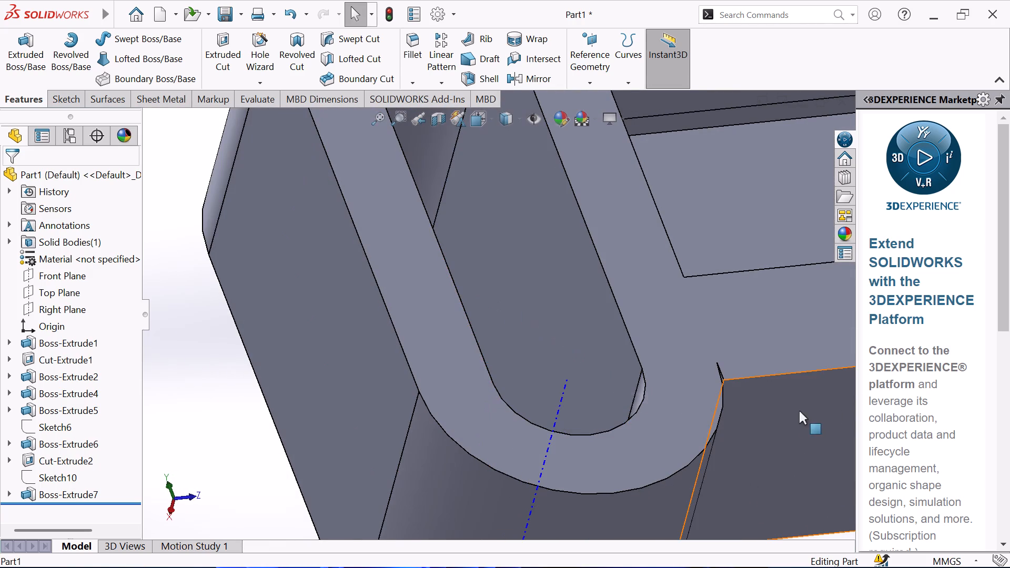
pyautogui.scroll(-3, 769, 402)
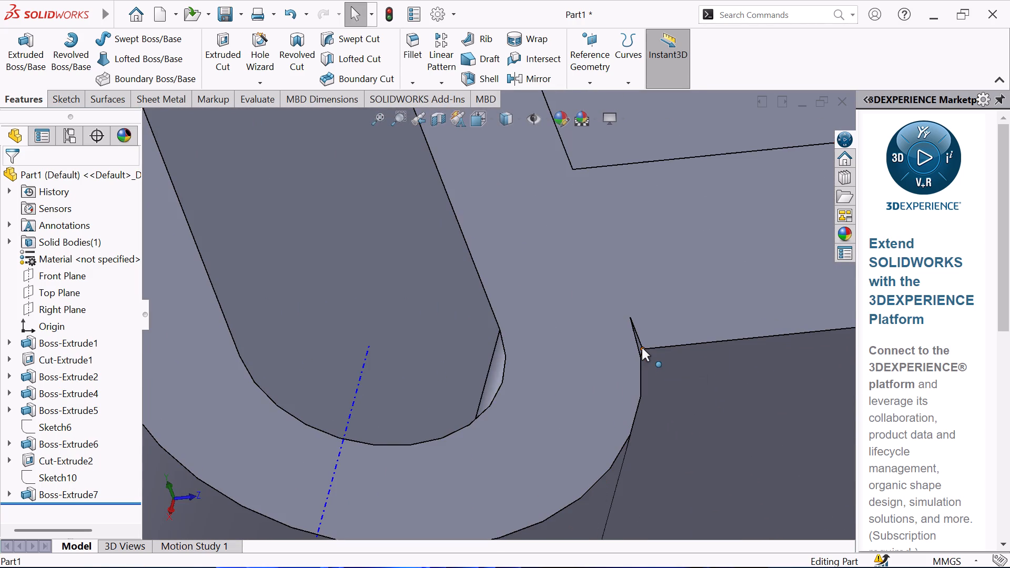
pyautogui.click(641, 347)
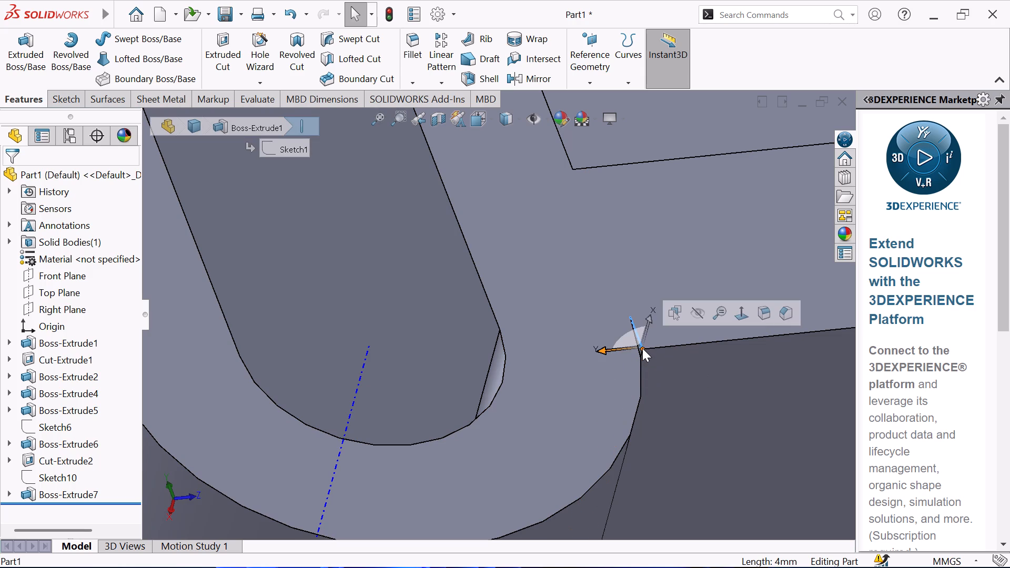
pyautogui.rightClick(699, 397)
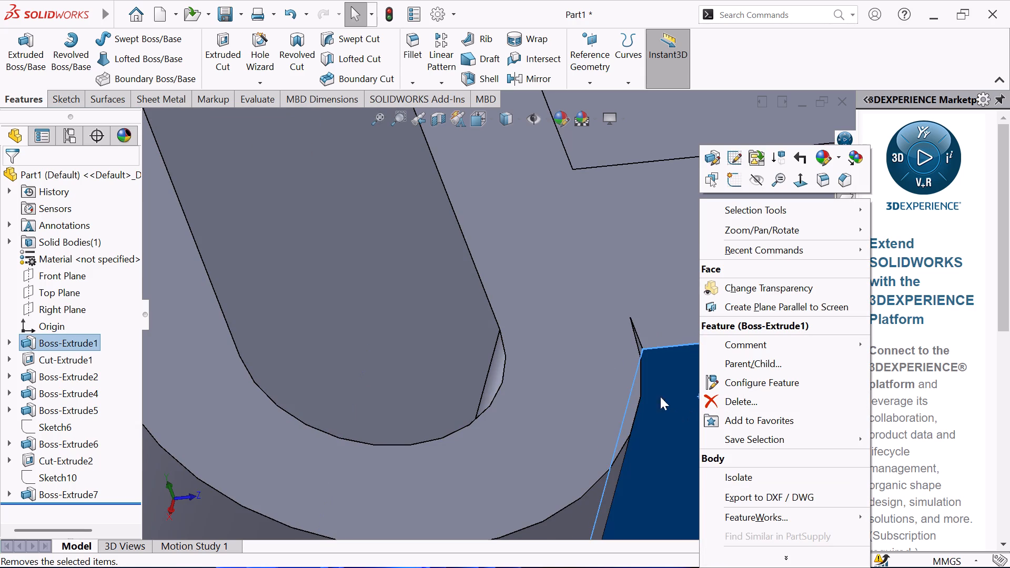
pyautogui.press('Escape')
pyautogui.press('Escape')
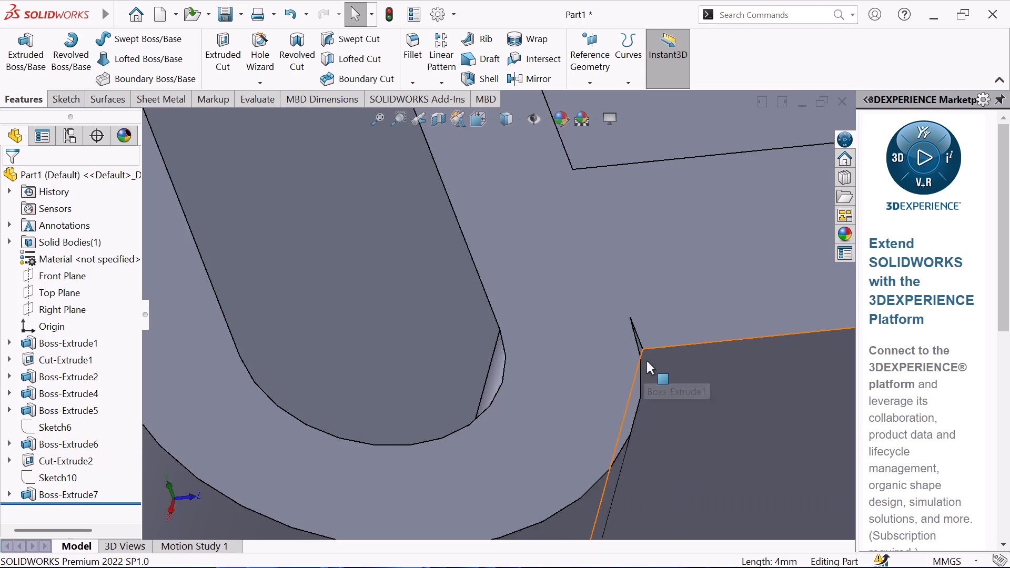
# Start a sketch on the block's narrow end face at the lower ring junction and convert the face outline into sketch entities.
pyautogui.scroll(-3, 638, 361)
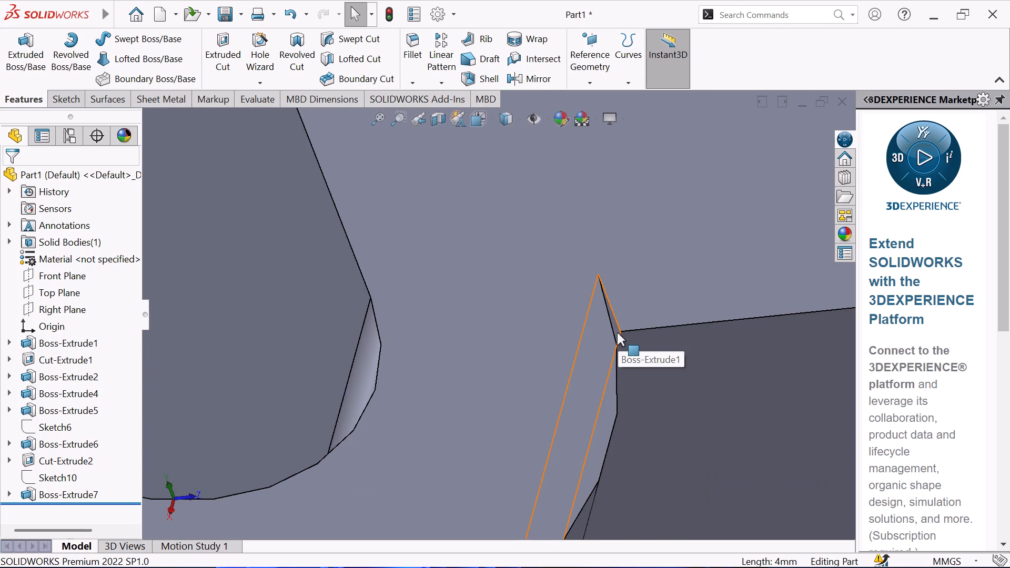
pyautogui.click(617, 332)
pyautogui.click(676, 301)
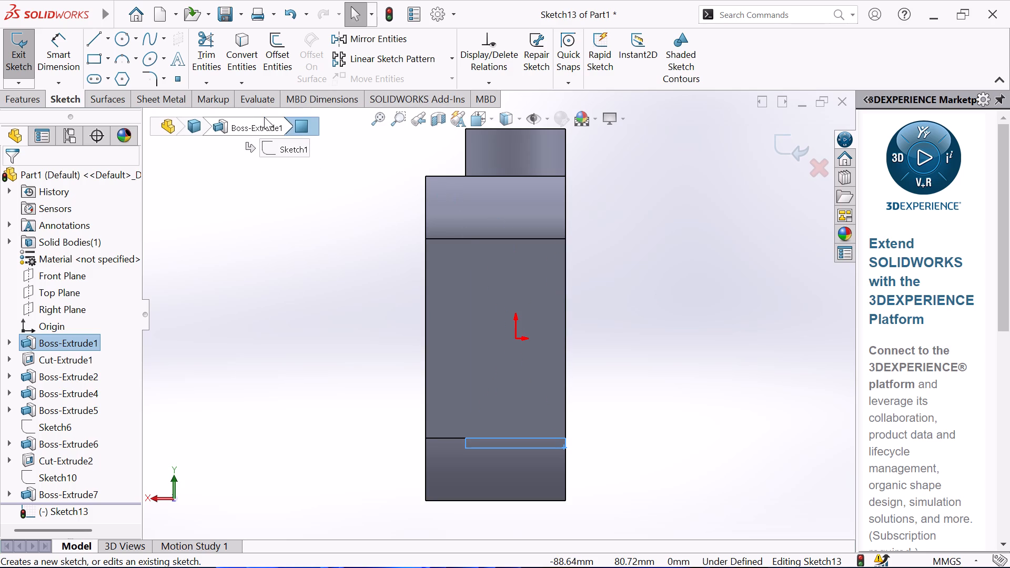
pyautogui.click(249, 66)
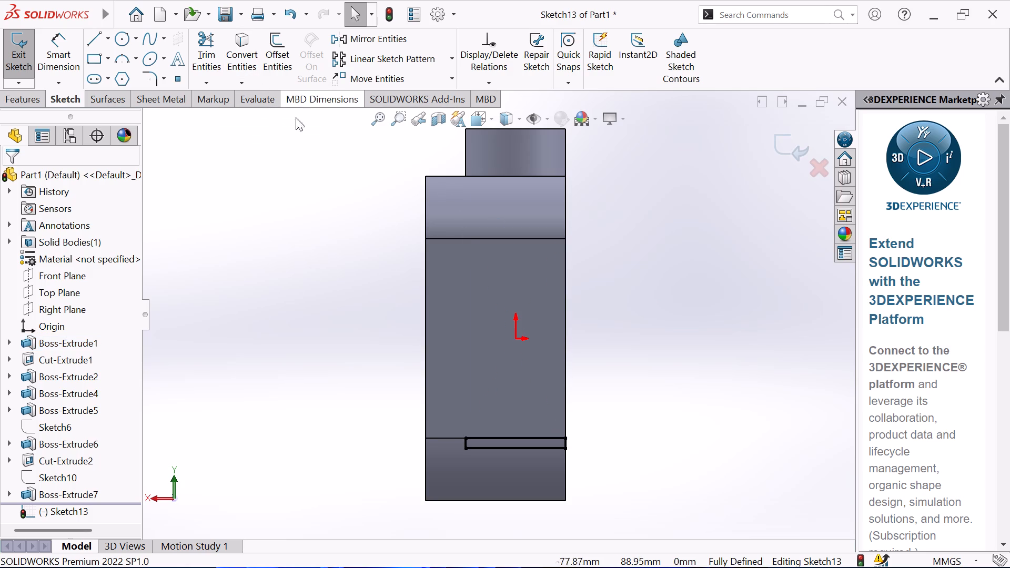
# Extrude the lower junction profile 10 mm blind into the ring, merging it with the existing body.
pyautogui.click(16, 100)
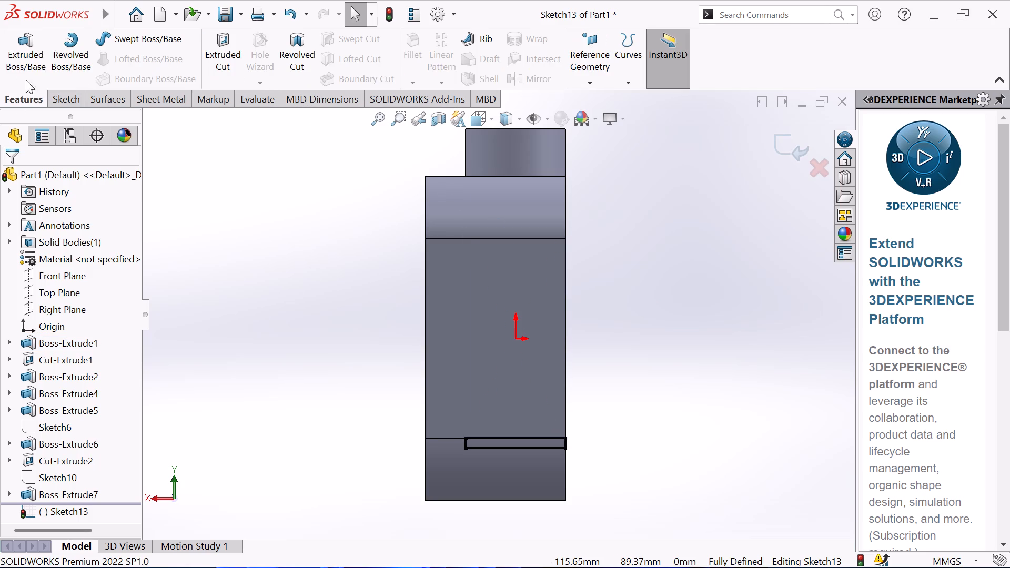
pyautogui.click(5, 49)
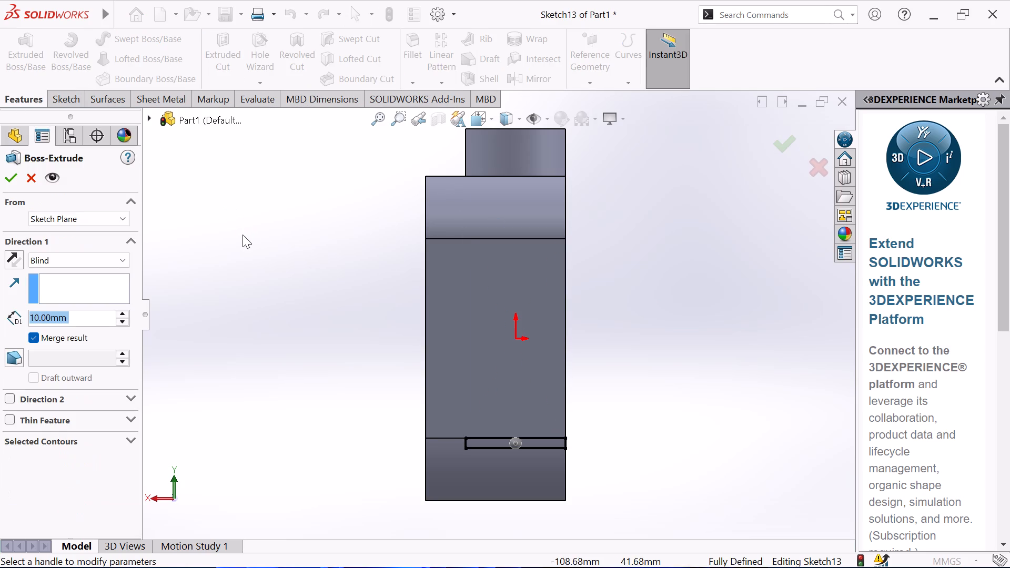
pyautogui.moveTo(228, 232); pyautogui.dragTo(99, 217, button='middle')
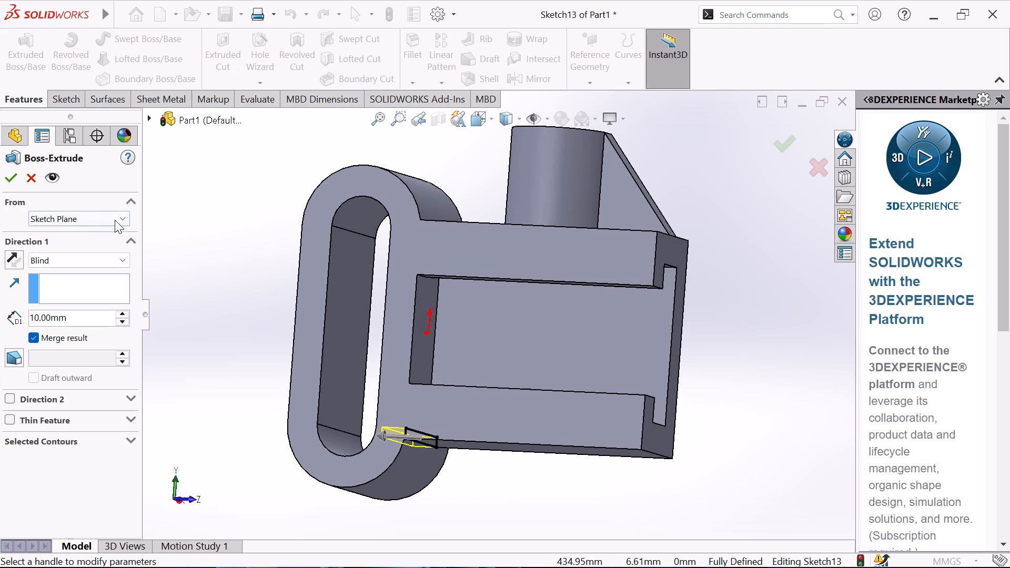
pyautogui.click(12, 175)
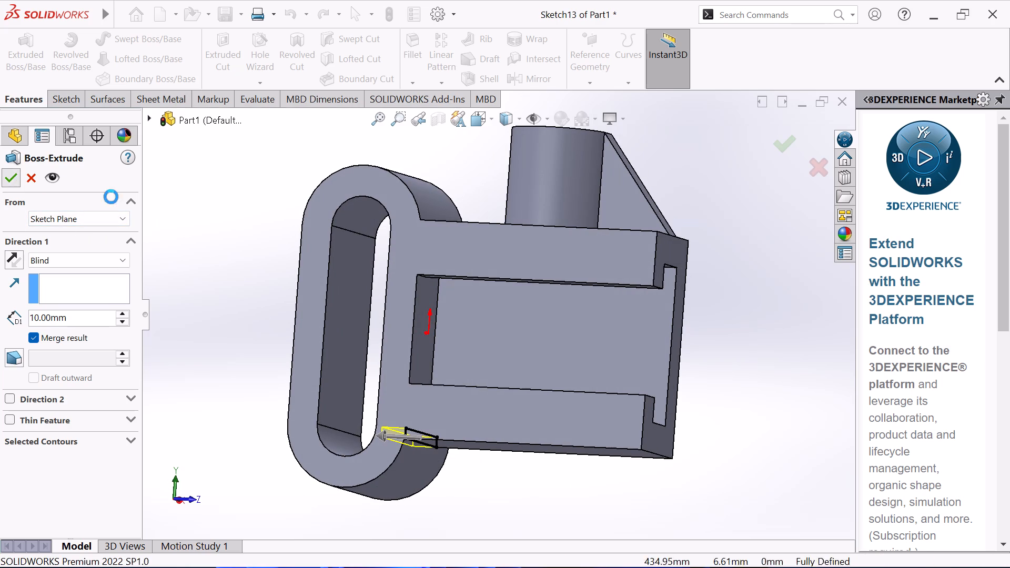
pyautogui.click(220, 219)
# Inspect the part from several sides, checking both ring junctions, the cylinder, the rib and the block's slot.
pyautogui.scroll(1, 247, 238)
pyautogui.moveTo(247, 238); pyautogui.dragTo(247, 239, button='middle')
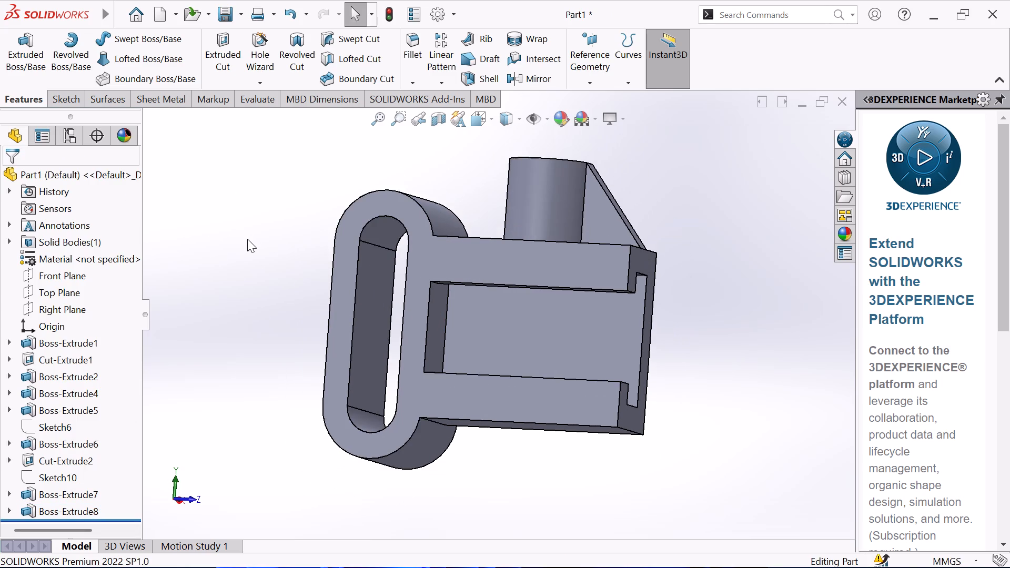
pyautogui.moveTo(247, 239); pyautogui.dragTo(250, 330, button='middle')
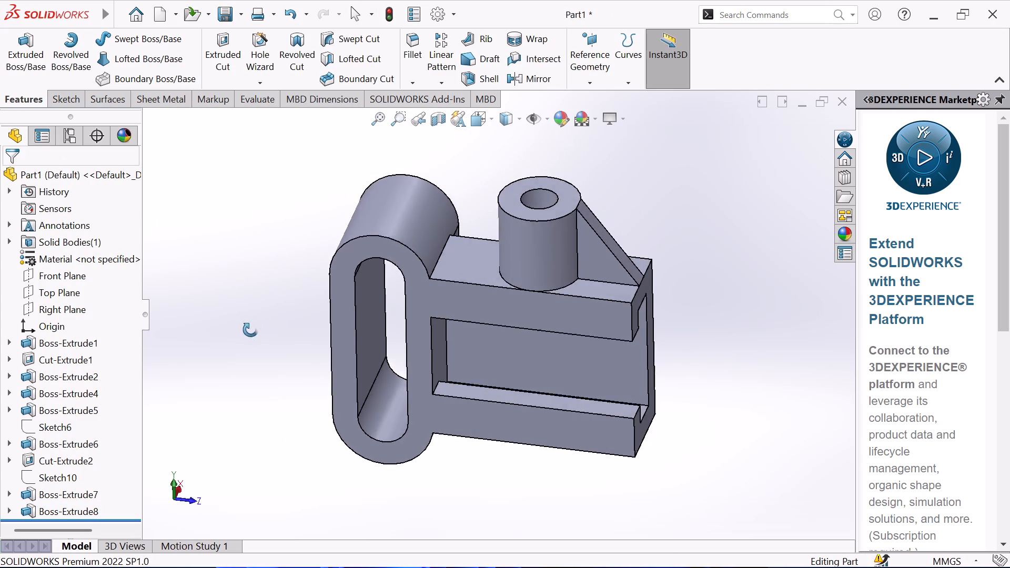
pyautogui.moveTo(250, 330); pyautogui.dragTo(258, 318, button='middle')
pyautogui.middleClick(258, 318)
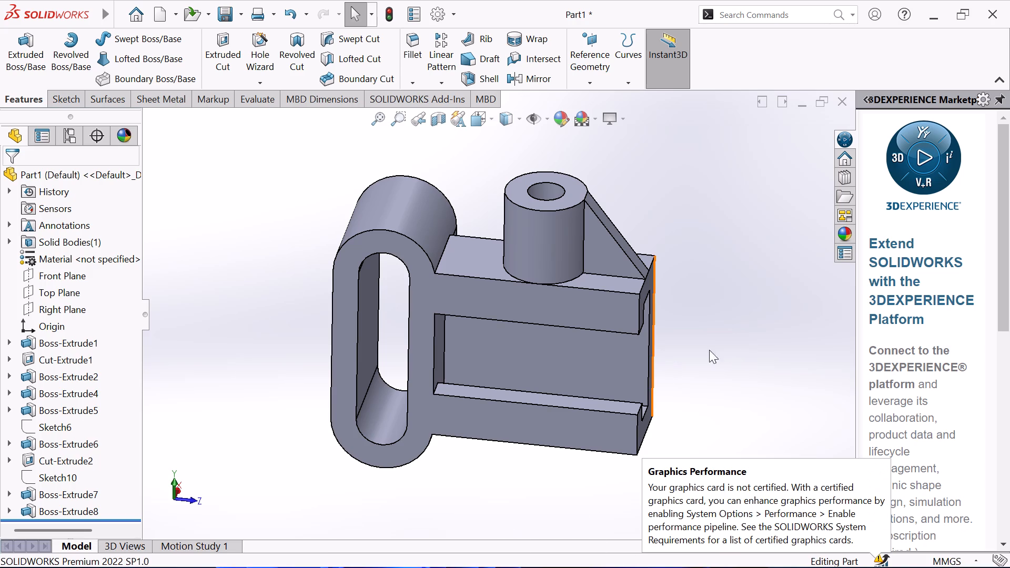
pyautogui.click(718, 361)
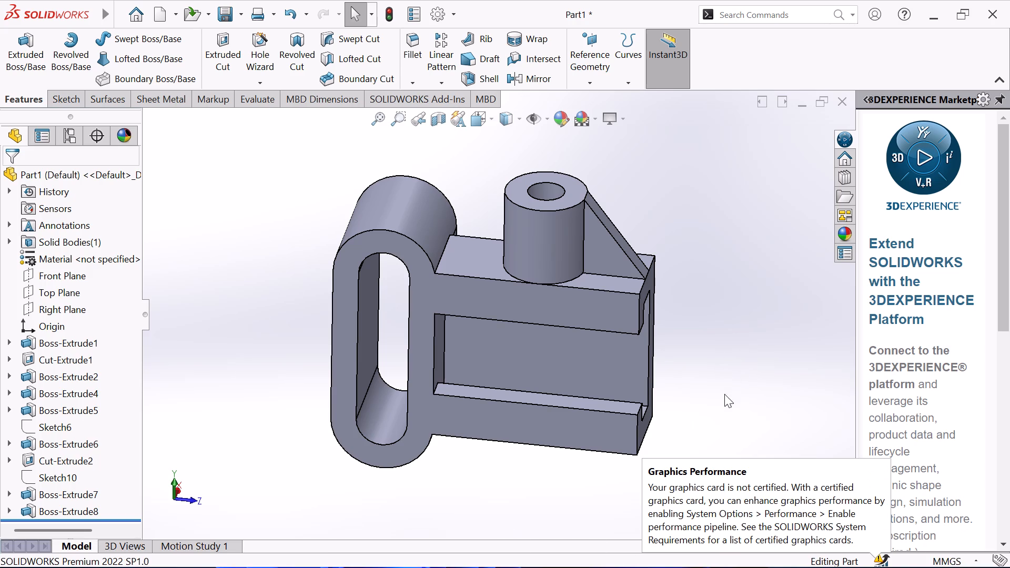
pyautogui.click(729, 405)
pyautogui.click(804, 408)
pyautogui.scroll(1, 609, 350)
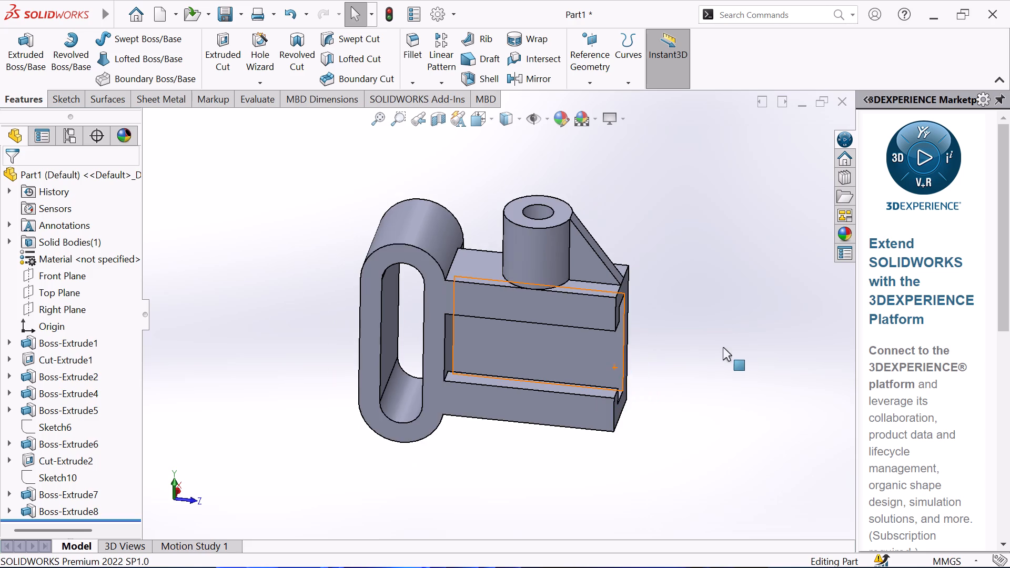
pyautogui.moveTo(730, 344); pyautogui.dragTo(623, 318, button='middle')
pyautogui.moveTo(620, 293); pyautogui.dragTo(629, 283, button='middle')
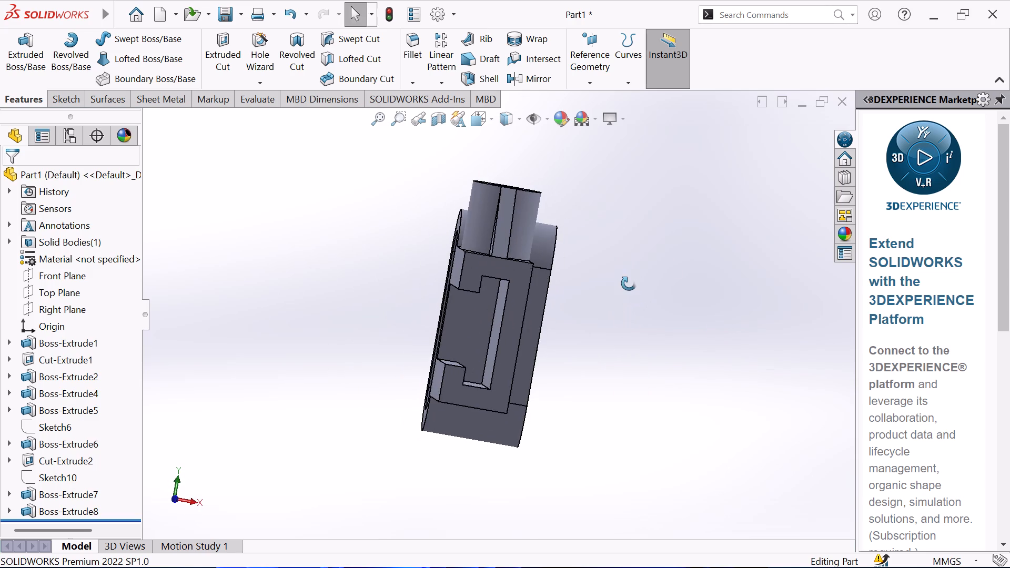
pyautogui.moveTo(629, 283); pyautogui.dragTo(605, 336, button='middle')
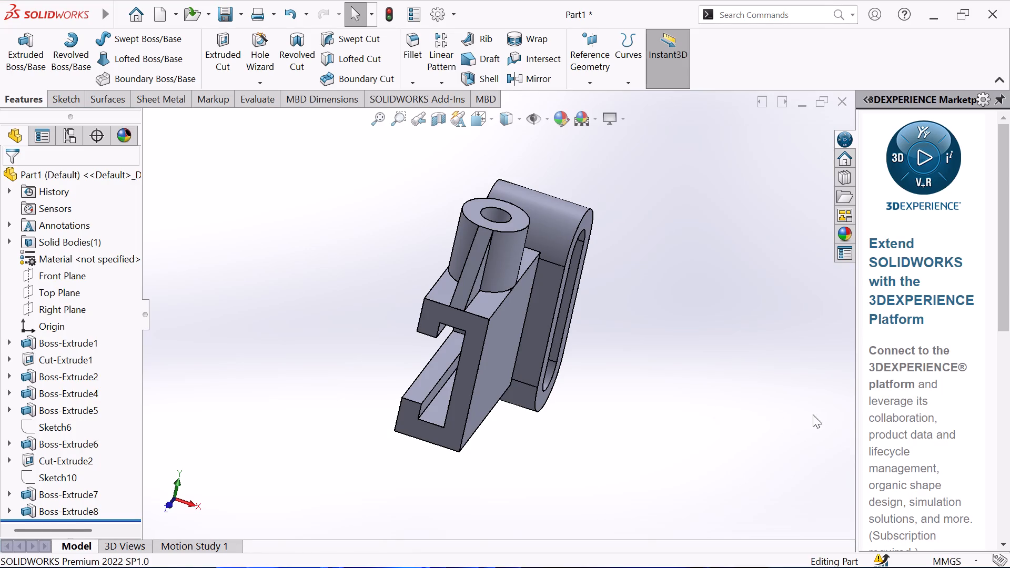
# Shrink the 3DEXPERIENCE task pane until it collapses, enlarging the modelling area.
pyautogui.moveTo(857, 389); pyautogui.dragTo(928, 395)
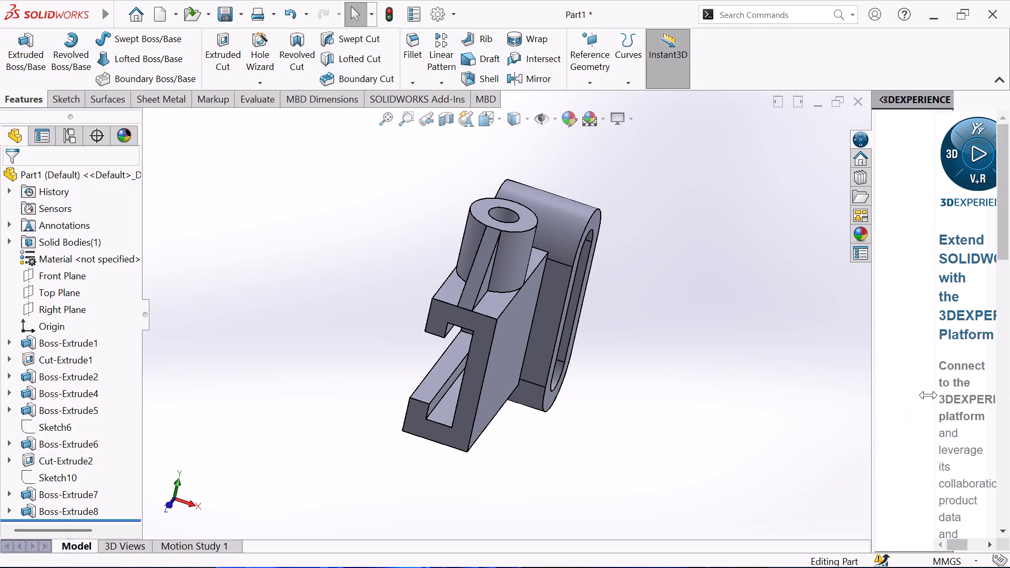
pyautogui.moveTo(928, 395); pyautogui.dragTo(933, 395)
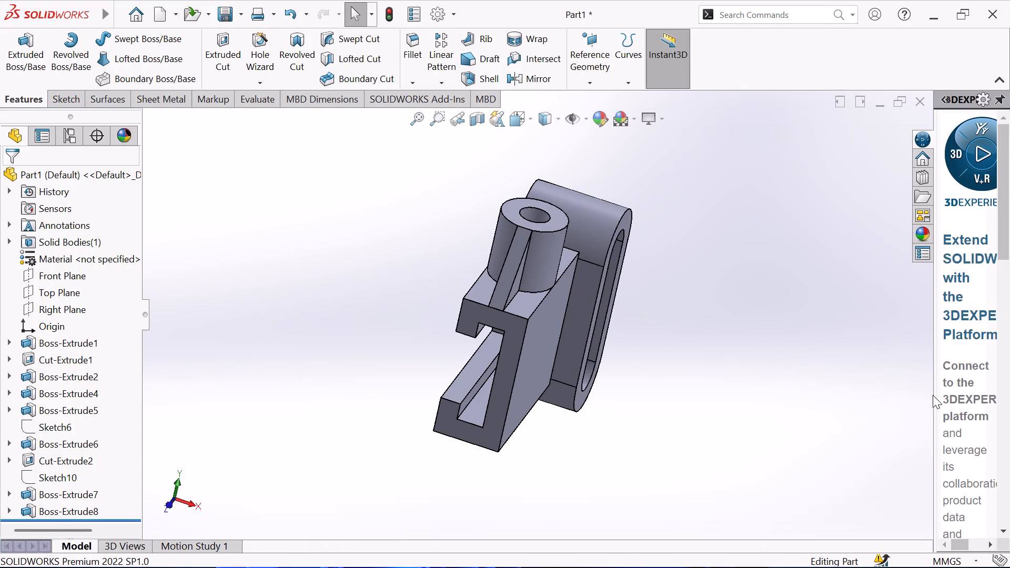
pyautogui.moveTo(933, 391); pyautogui.dragTo(1009, 392)
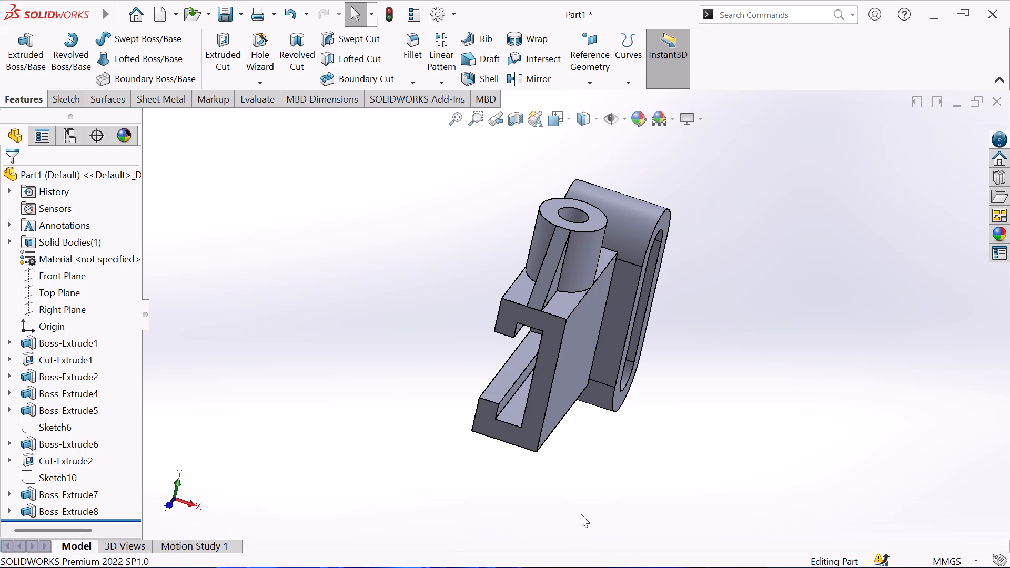
# Save the part under the file name "projection" in the current solid modelling folder.
pyautogui.hotkey('ctrl', '7')
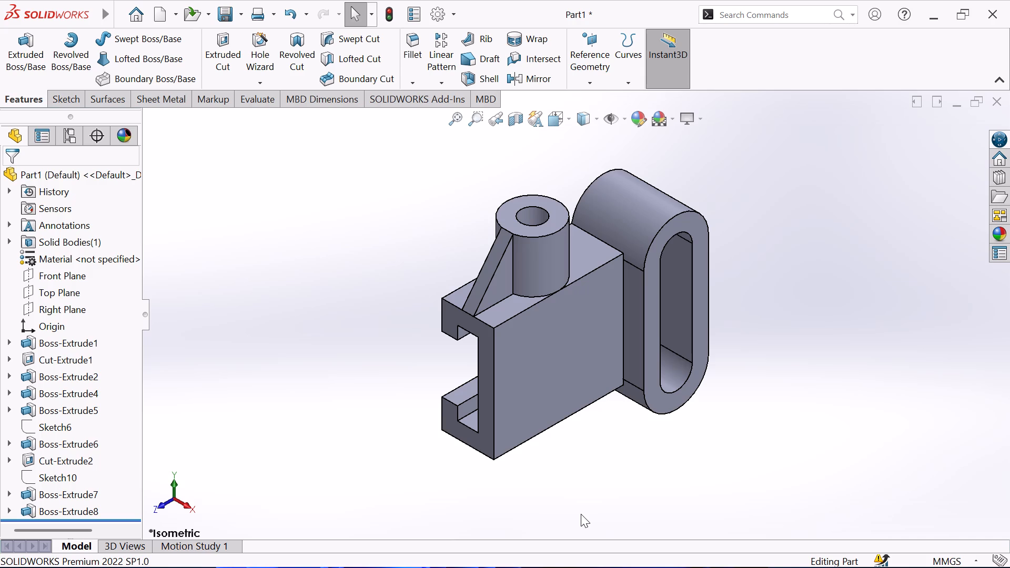
pyautogui.hotkey('ctrl', 's')
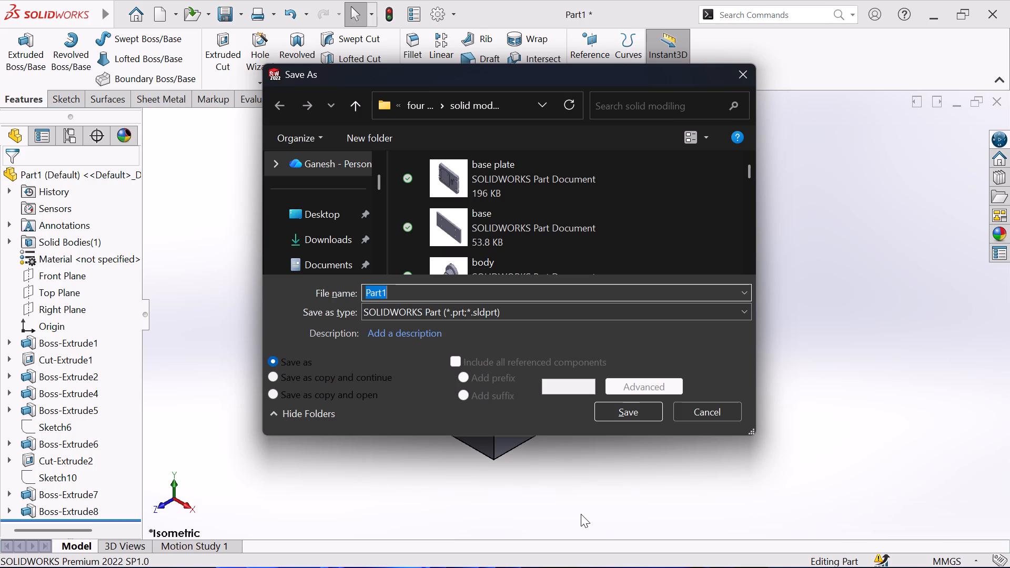
pyautogui.write('projecti')
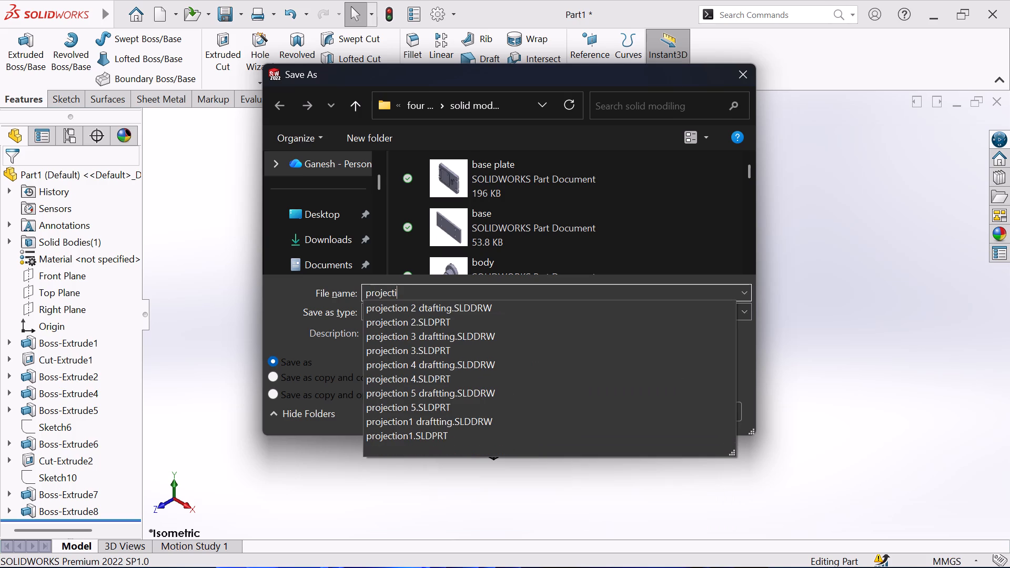
pyautogui.press('o')
pyautogui.press('n')
pyautogui.press('Return')
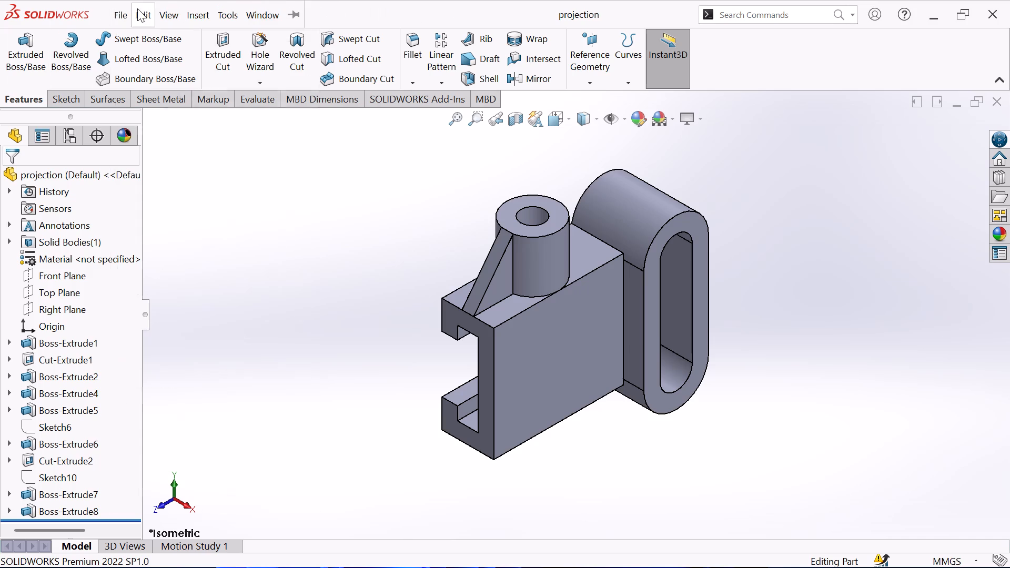
# Make a drawing from the part on a standard A3 (ISO) sheet with the sheet format displayed.
pyautogui.click(116, 21)
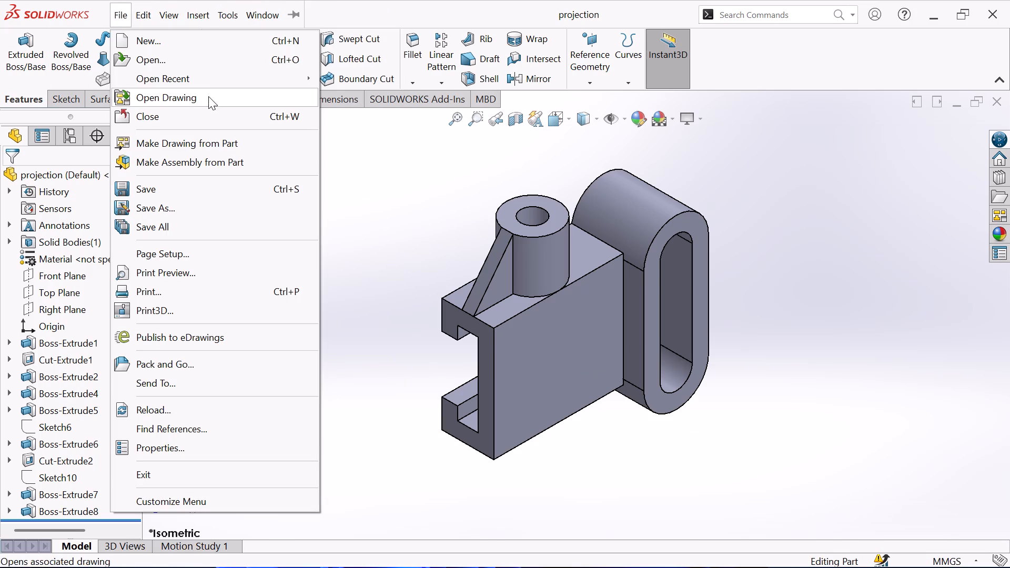
pyautogui.click(191, 145)
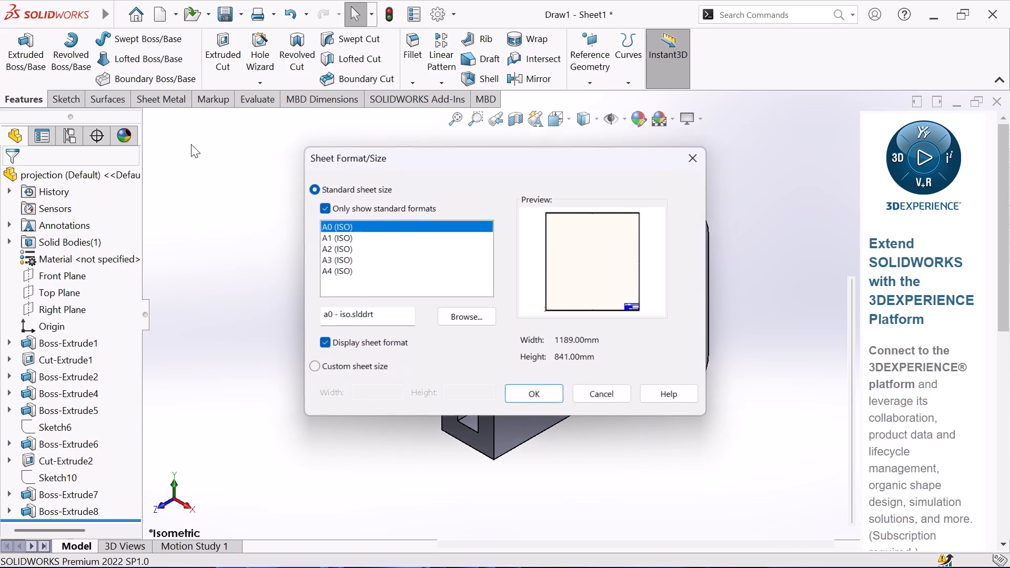
pyautogui.click(335, 263)
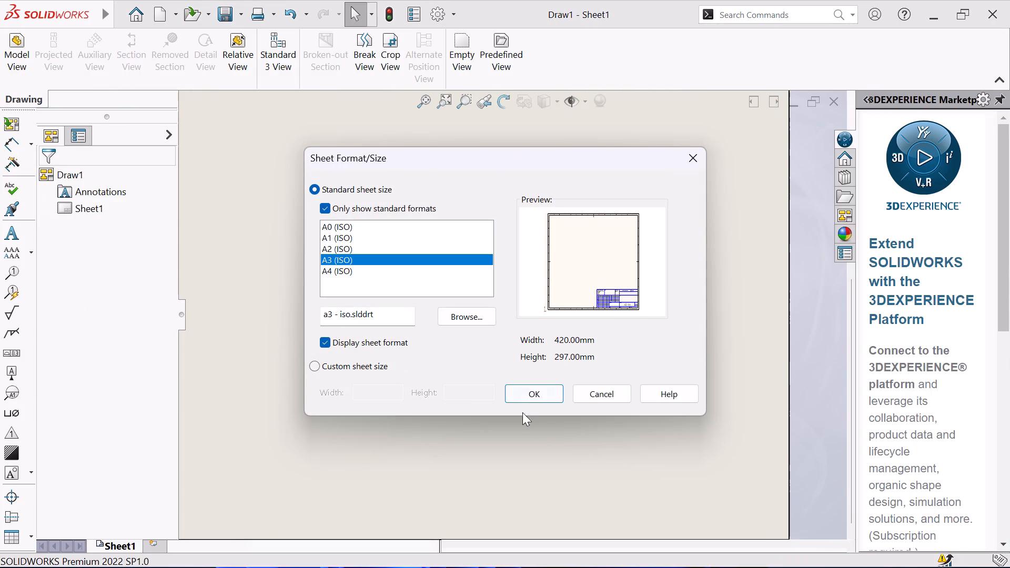
pyautogui.click(536, 395)
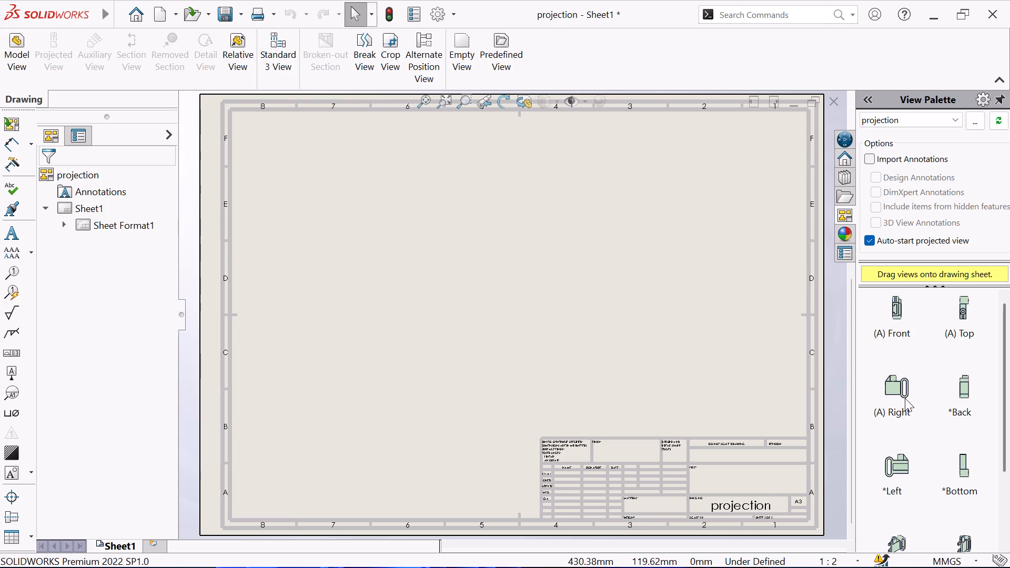
# Place the part's Right view mid-sheet as the main view, with projected views to its right and above it.
pyautogui.moveTo(905, 398); pyautogui.dragTo(510, 293)
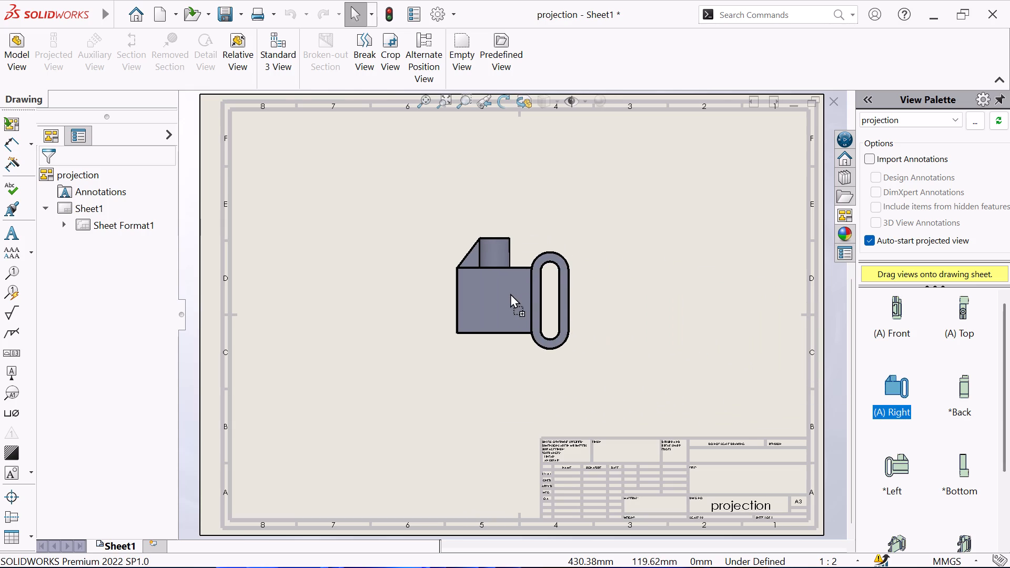
pyautogui.moveTo(510, 293); pyautogui.dragTo(511, 294)
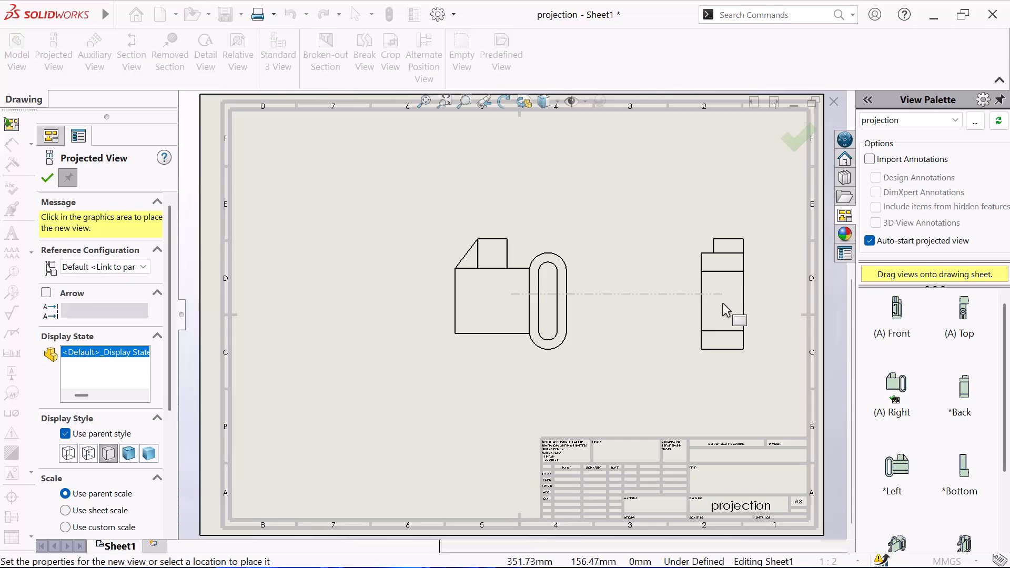
pyautogui.click(722, 303)
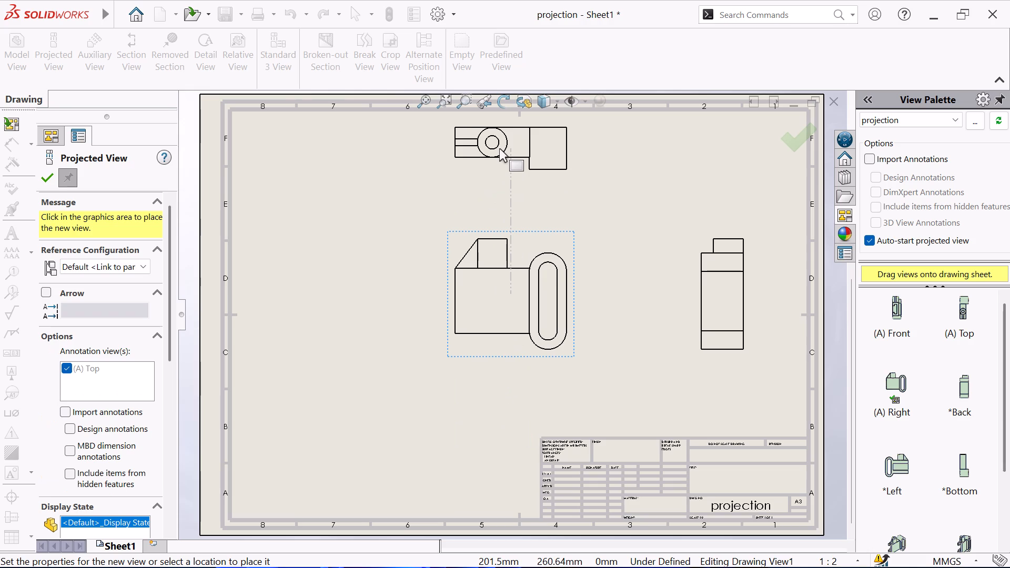
pyautogui.click(499, 148)
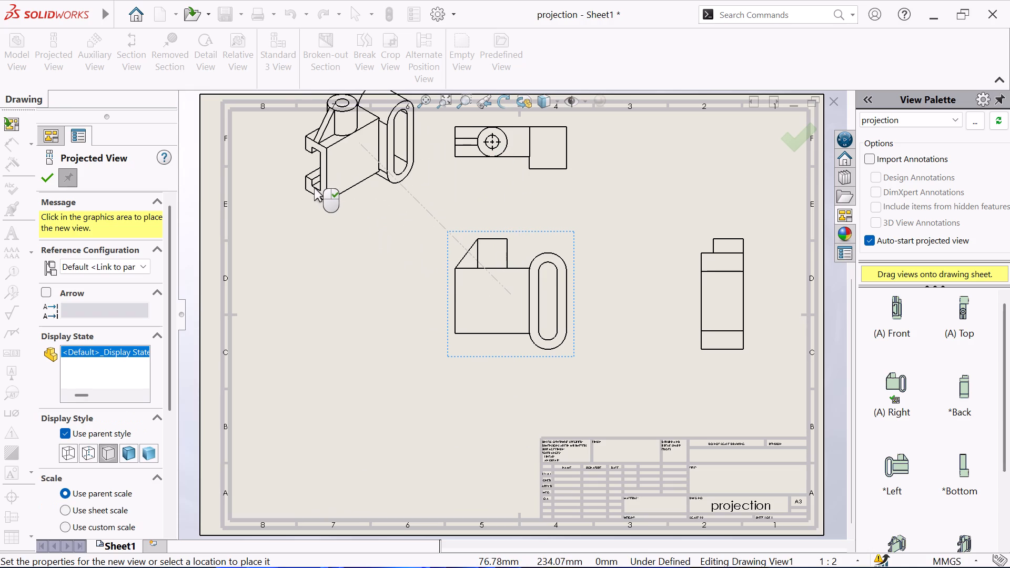
# Add two isometric projections of the main view, one toward the sheet's upper left and one toward its lower left.
pyautogui.click(313, 201)
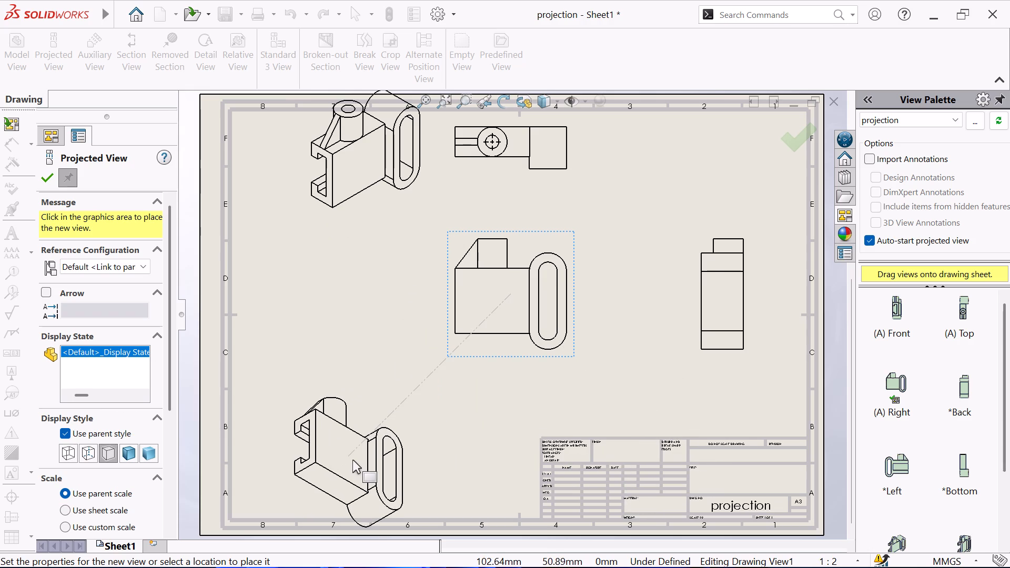
pyautogui.click(352, 460)
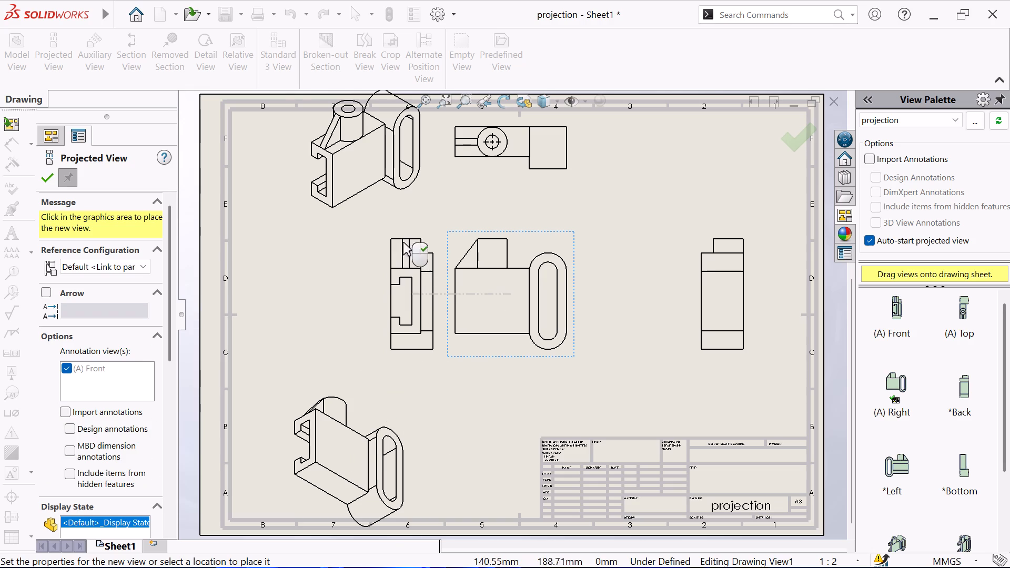
pyautogui.click(46, 180)
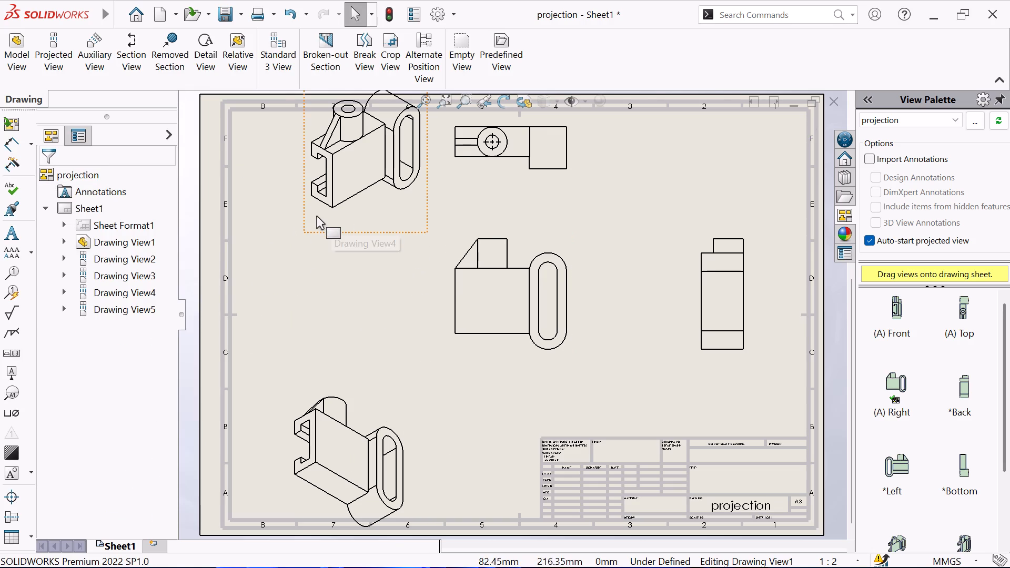
# Reposition the upper and lower isometric views so both fit inside the sheet border at the left.
pyautogui.moveTo(315, 216); pyautogui.dragTo(299, 250)
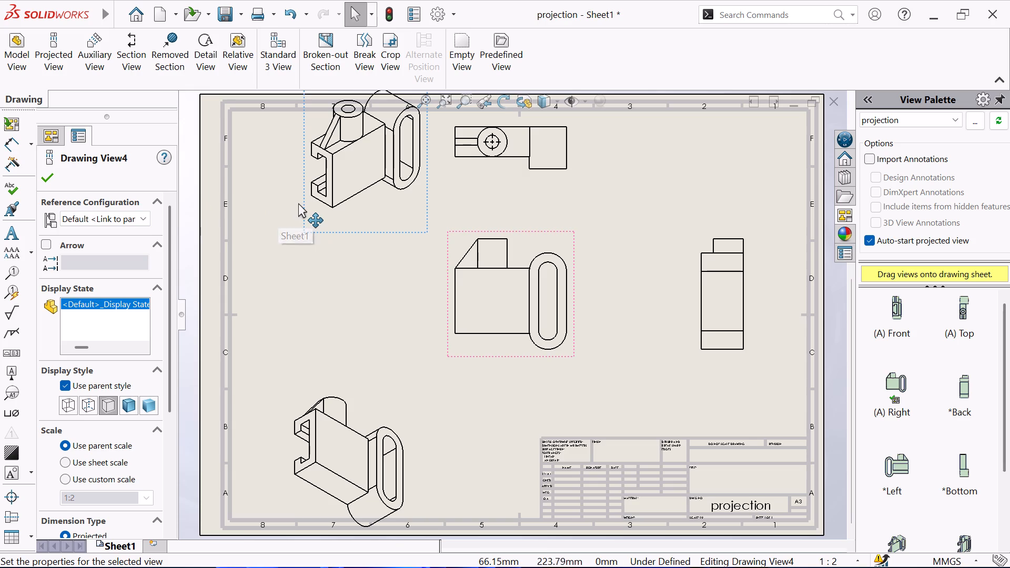
pyautogui.moveTo(298, 200); pyautogui.dragTo(259, 246)
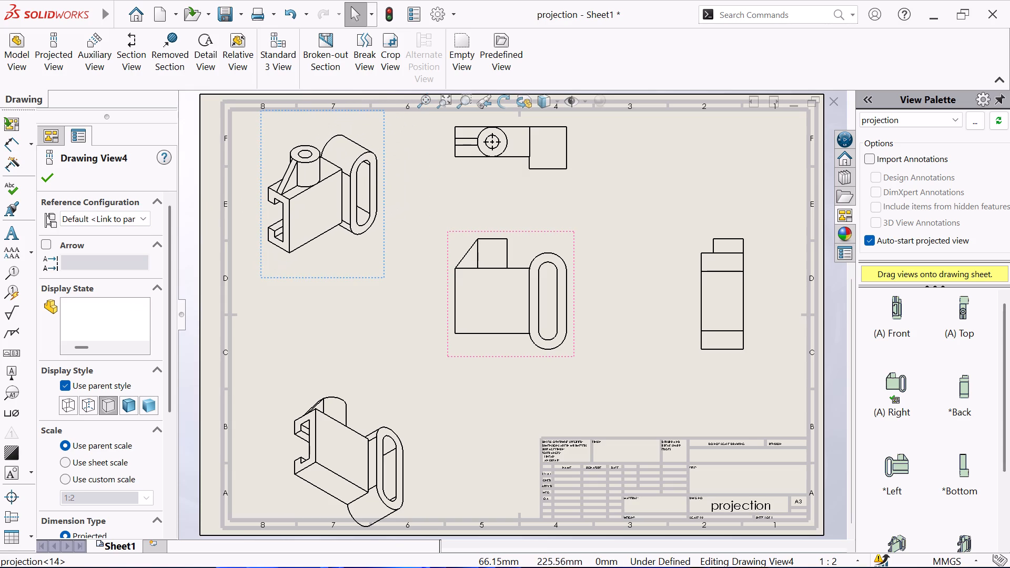
pyautogui.click(401, 394)
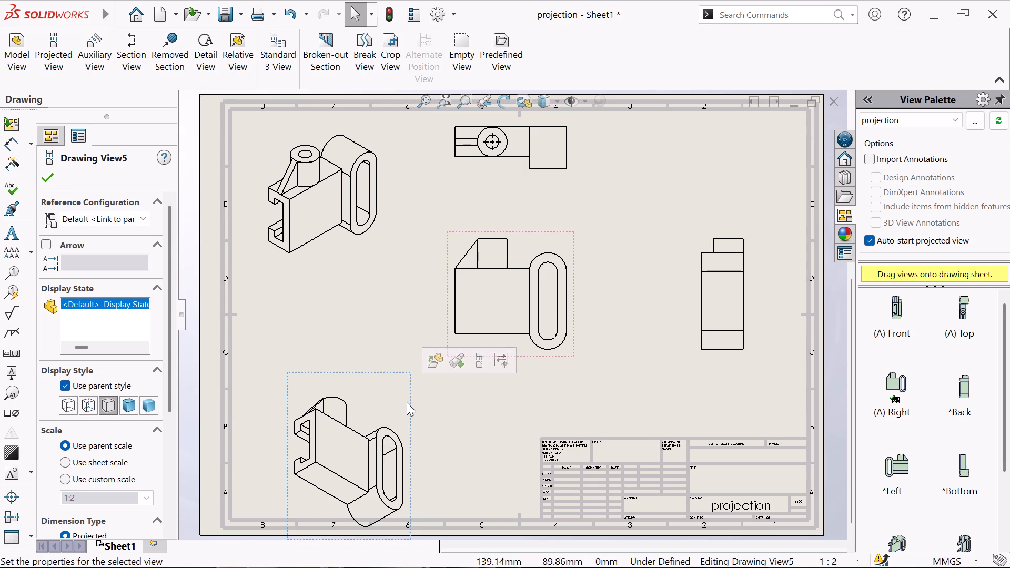
pyautogui.moveTo(408, 406); pyautogui.dragTo(370, 377)
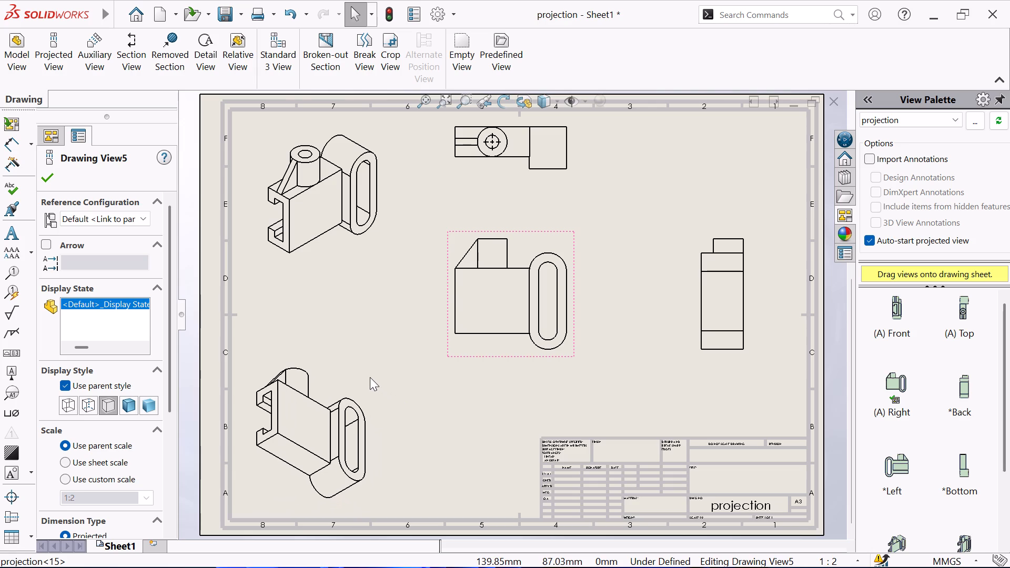
# Move the lower isometric view so it lines up directly beneath the upper isometric view.
pyautogui.moveTo(370, 377); pyautogui.dragTo(382, 372)
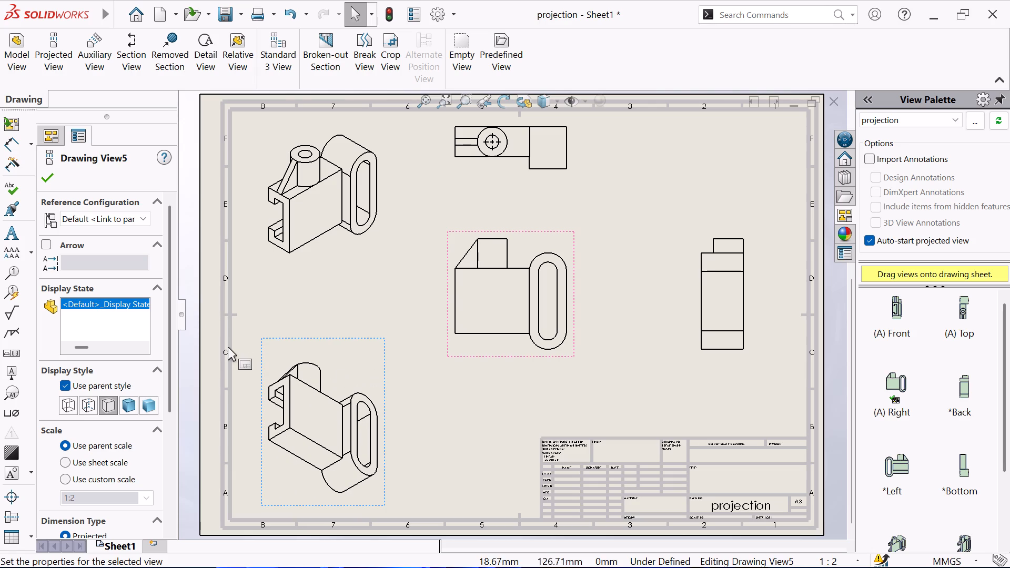
# Set both isometric views to the Shaded With Edges display style.
pyautogui.click(124, 406)
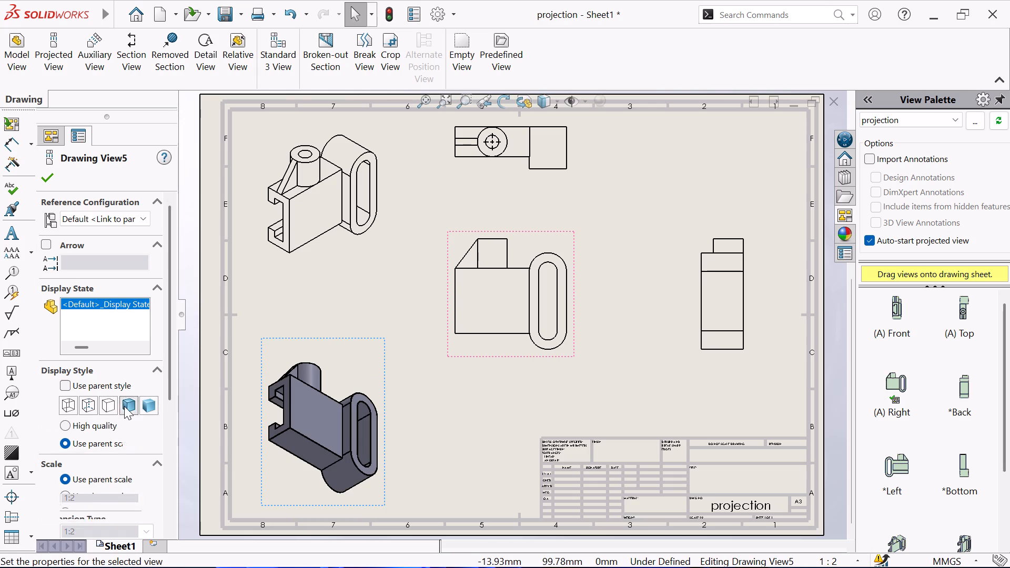
pyautogui.click(340, 225)
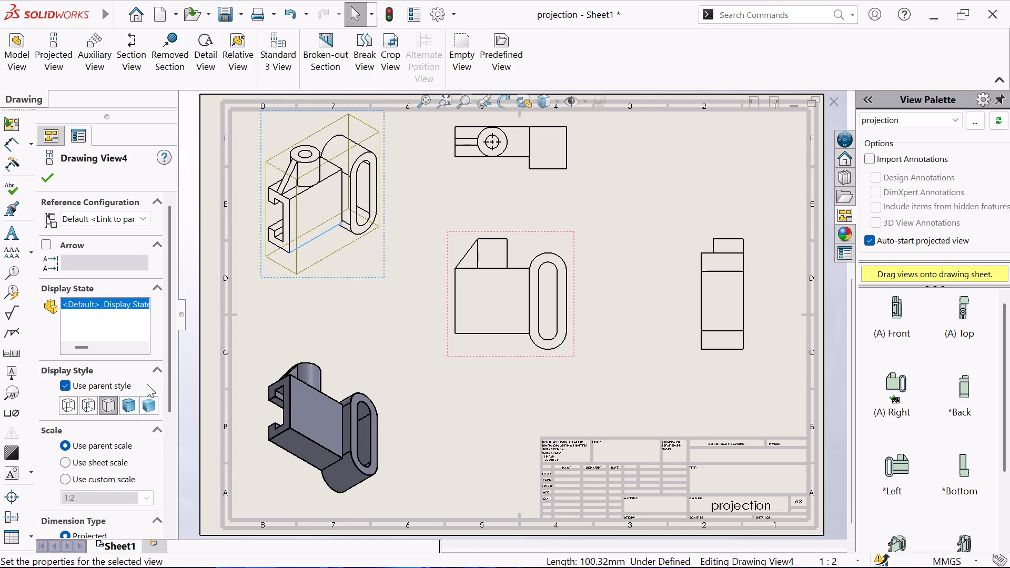
pyautogui.click(135, 404)
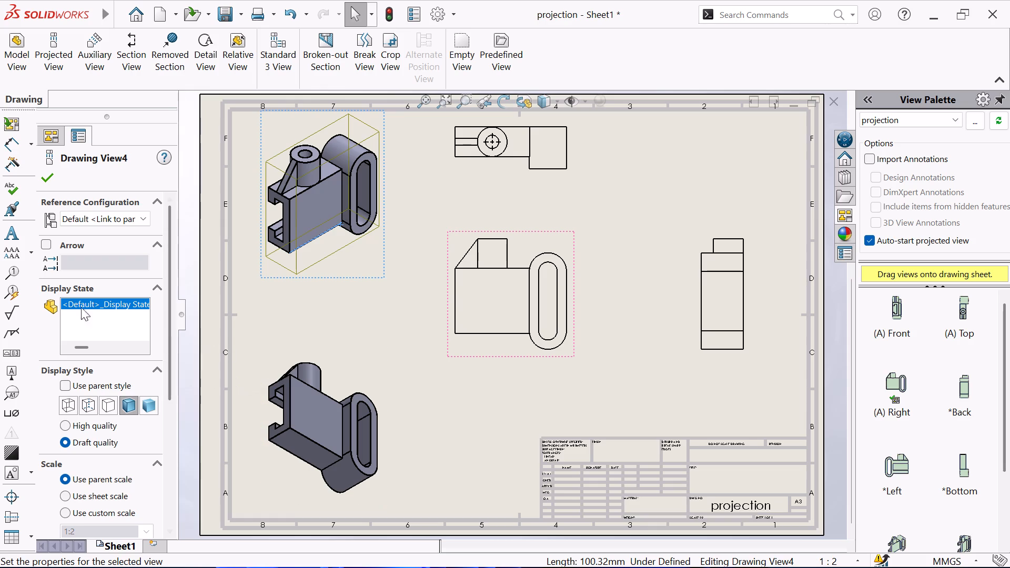
pyautogui.click(44, 177)
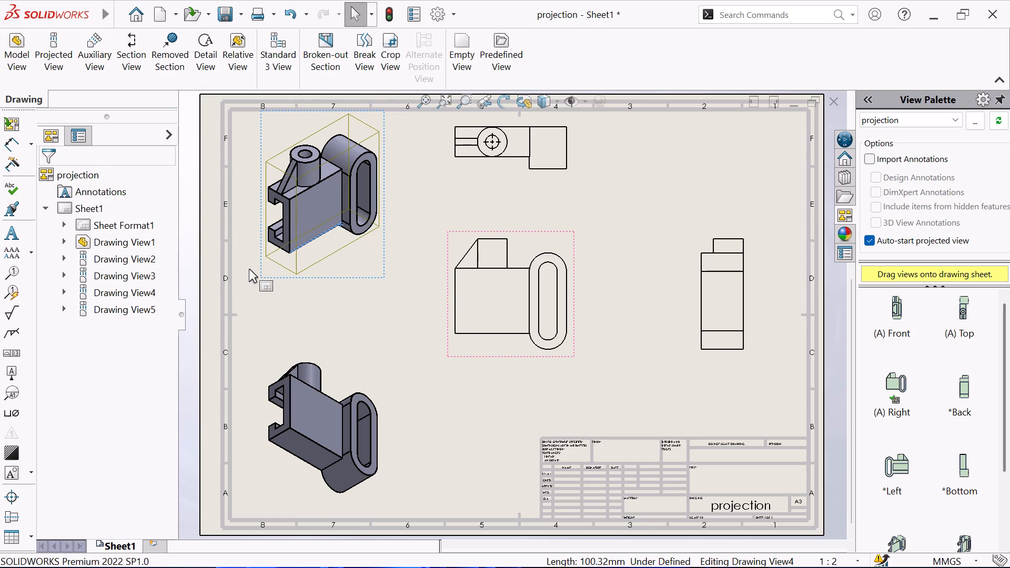
pyautogui.click(259, 303)
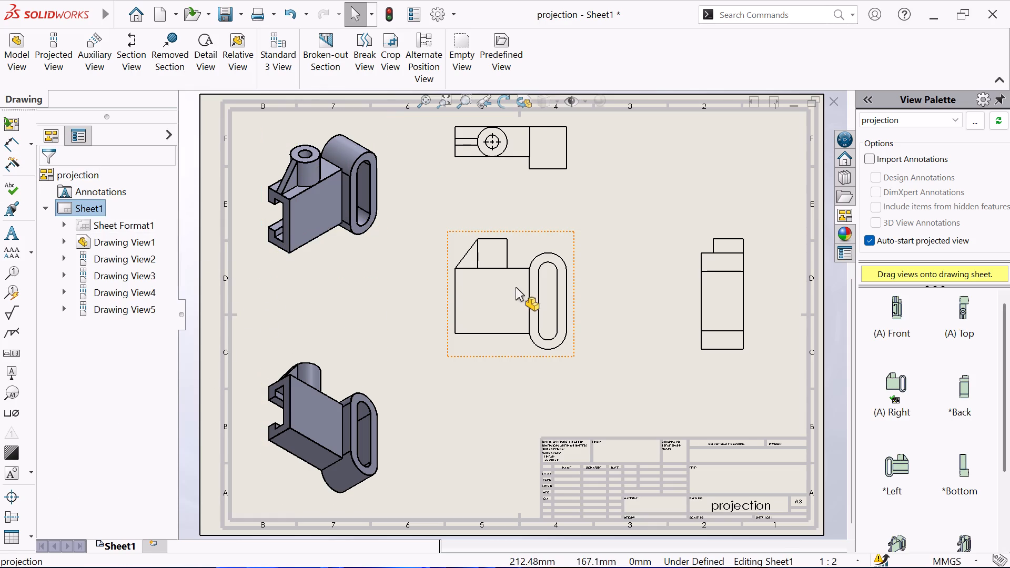
# Set the main view to the Hidden Lines Visible display style, with its two orthographic projections following it.
pyautogui.click(532, 249)
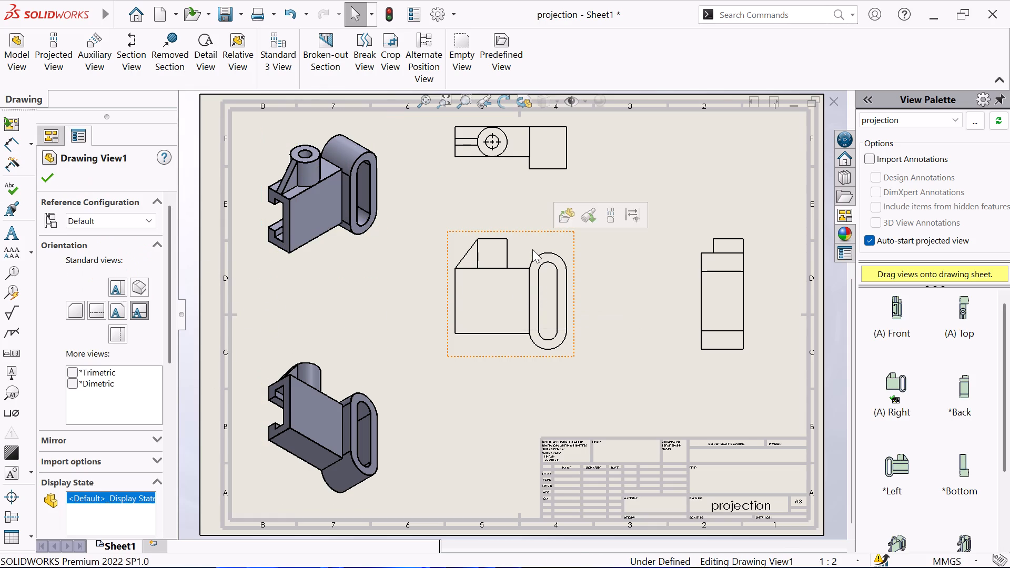
pyautogui.scroll(-3, 88, 450)
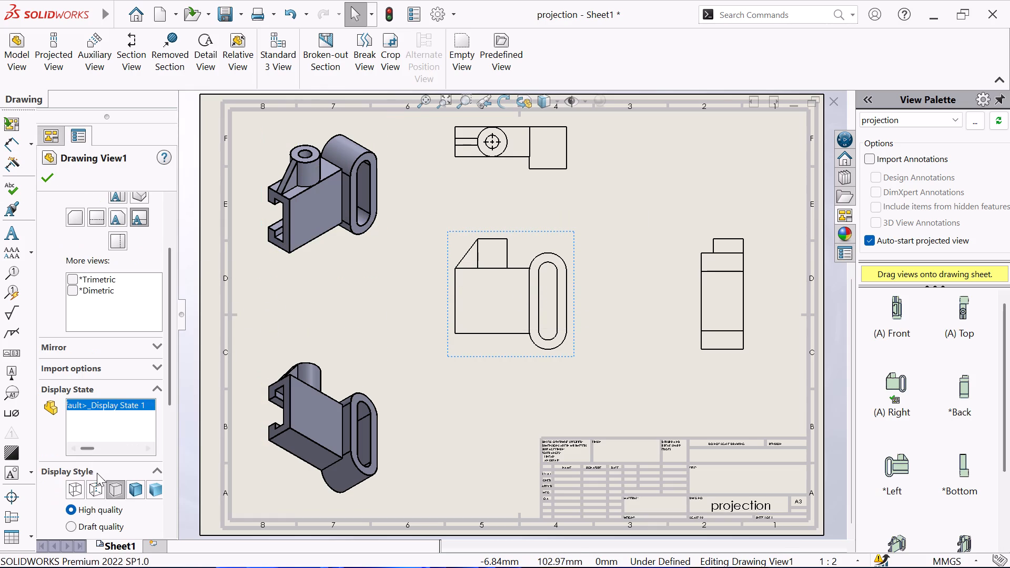
pyautogui.click(96, 495)
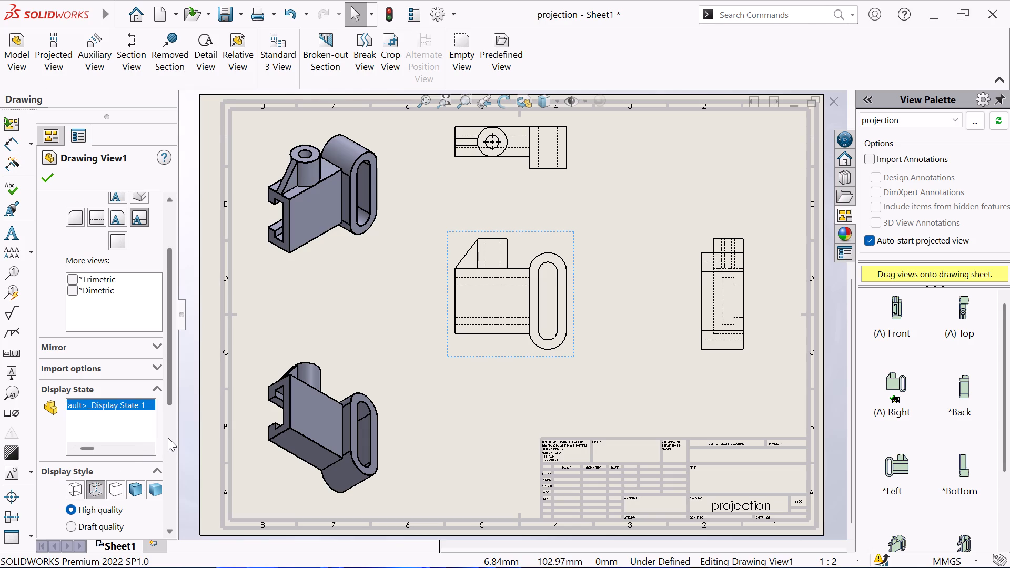
pyautogui.click(44, 174)
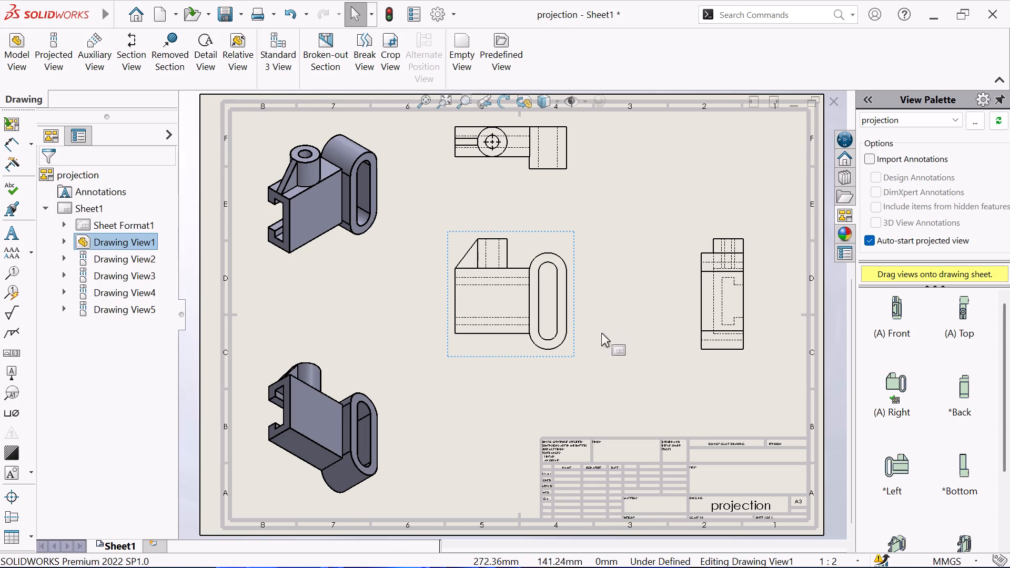
# Move the main view down and slightly right on the sheet to widen the gap below the projected top view.
pyautogui.click(572, 251)
pyautogui.moveTo(572, 251); pyautogui.dragTo(572, 253)
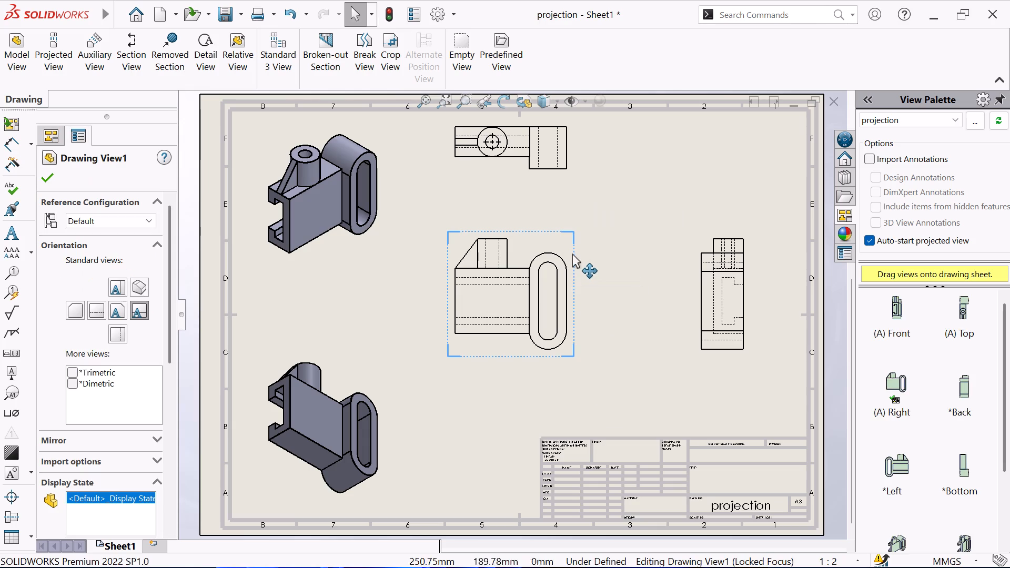
pyautogui.moveTo(572, 253); pyautogui.dragTo(575, 307)
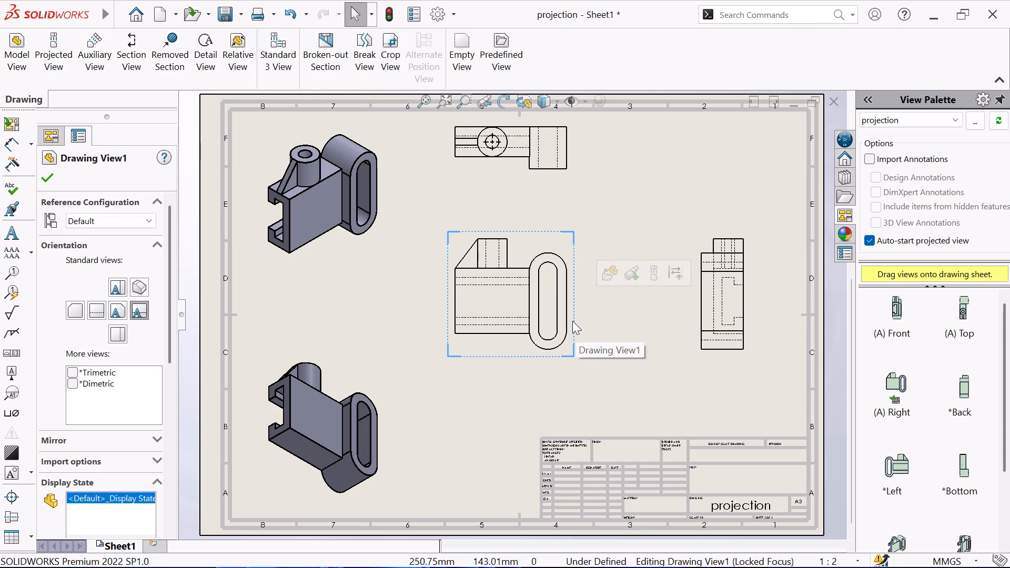
pyautogui.moveTo(572, 314); pyautogui.dragTo(576, 347)
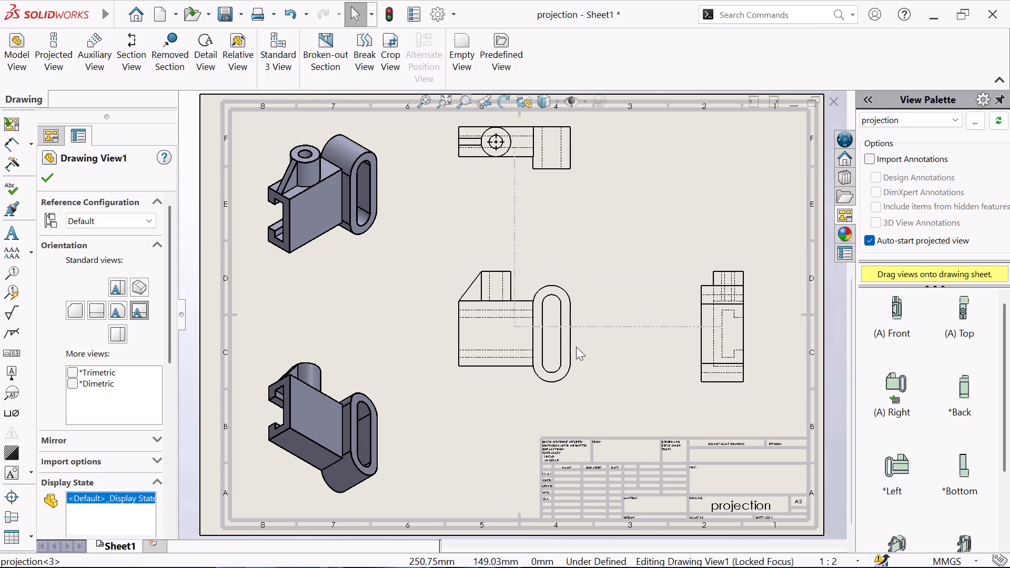
pyautogui.moveTo(576, 347); pyautogui.dragTo(590, 348)
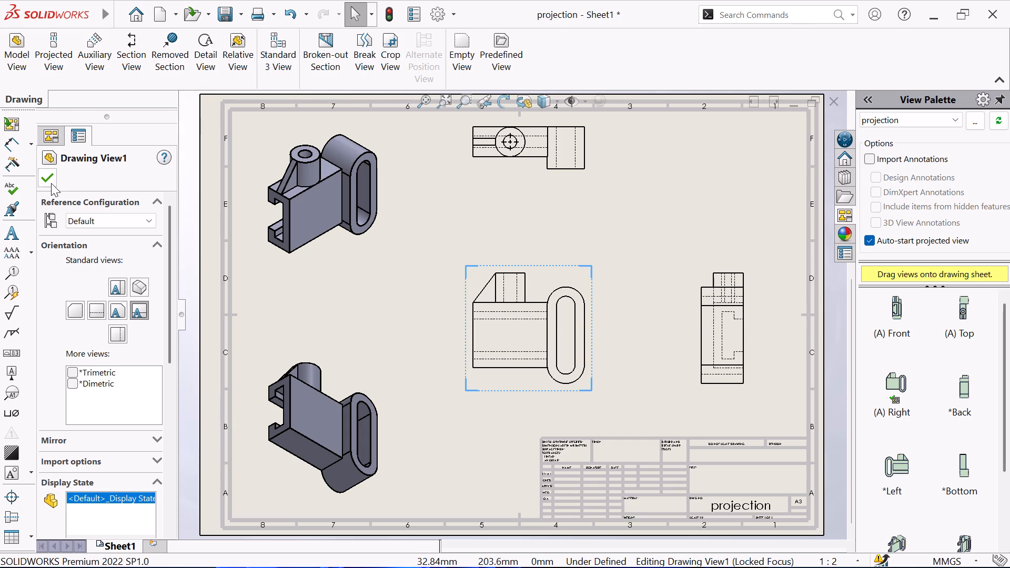
pyautogui.click(51, 183)
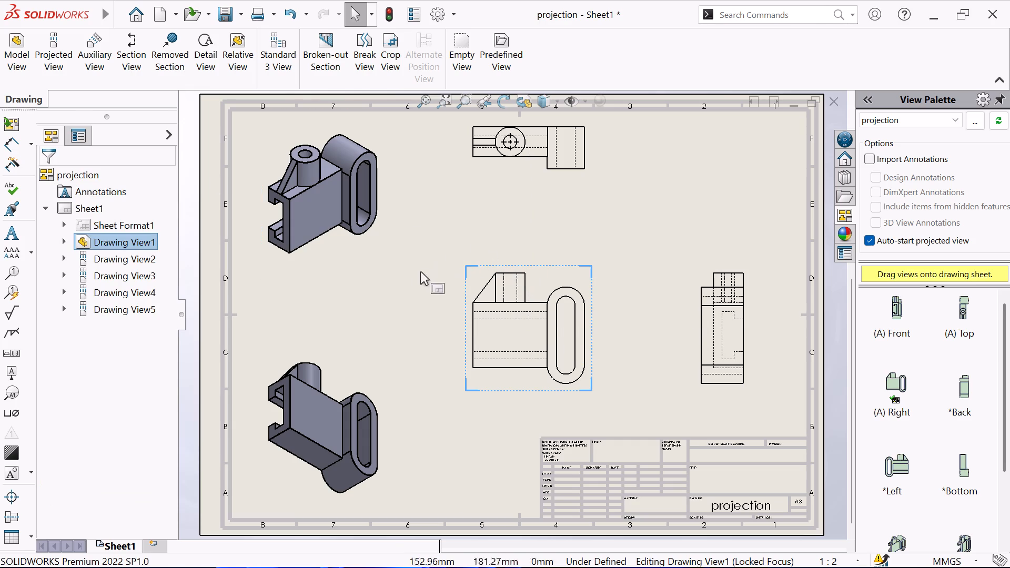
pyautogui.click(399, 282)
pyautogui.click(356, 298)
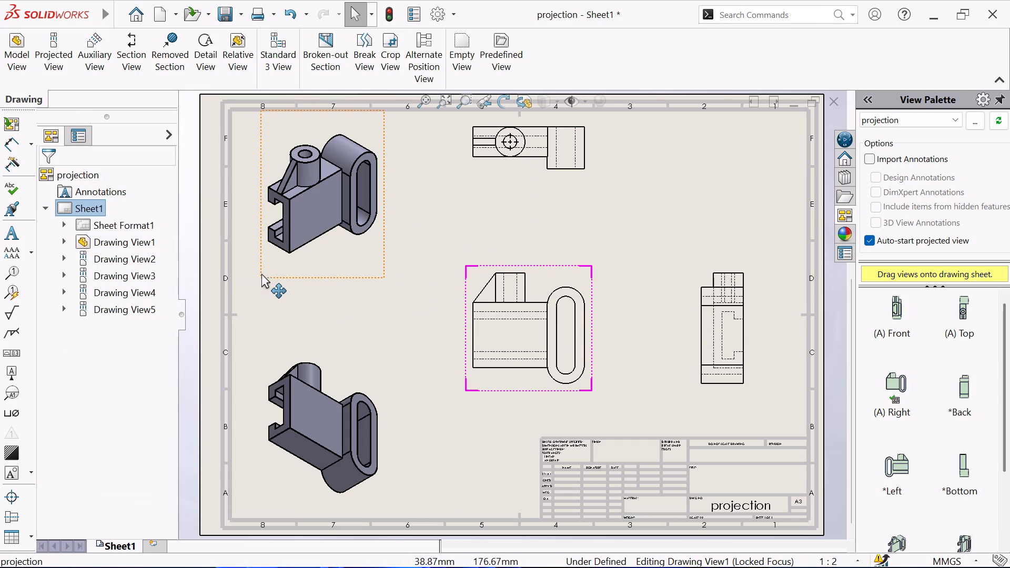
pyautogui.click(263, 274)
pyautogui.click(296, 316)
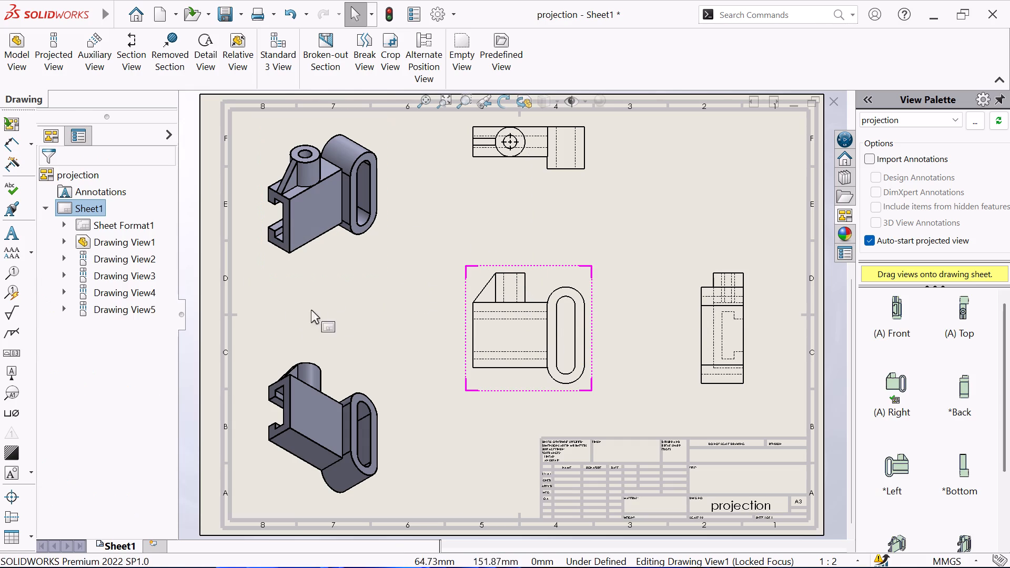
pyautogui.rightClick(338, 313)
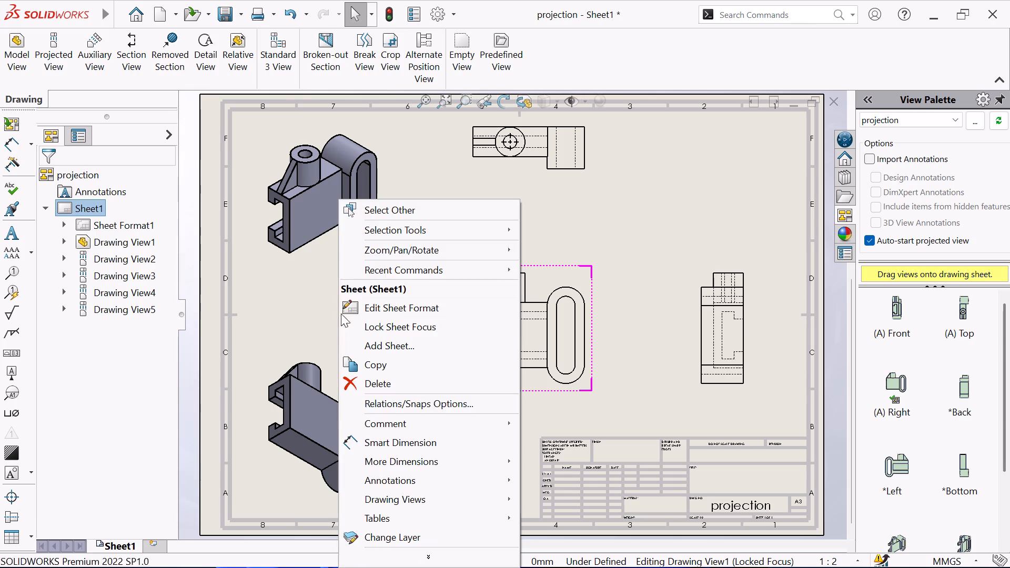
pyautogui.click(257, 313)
# Nudge the main view slightly upward on the sheet.
pyautogui.moveTo(547, 266); pyautogui.dragTo(547, 262)
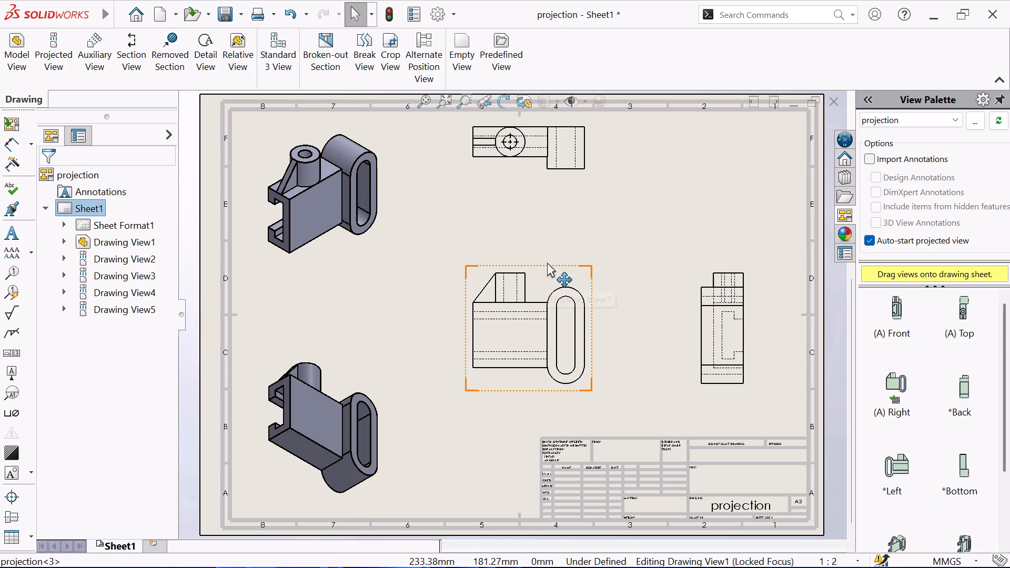
pyautogui.moveTo(547, 262); pyautogui.dragTo(547, 261)
pyautogui.click(296, 320)
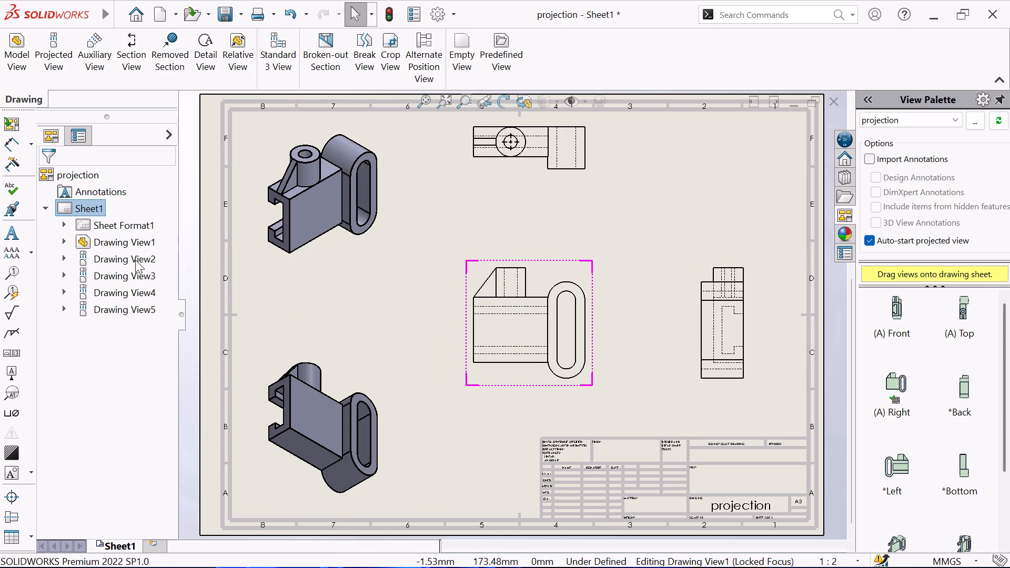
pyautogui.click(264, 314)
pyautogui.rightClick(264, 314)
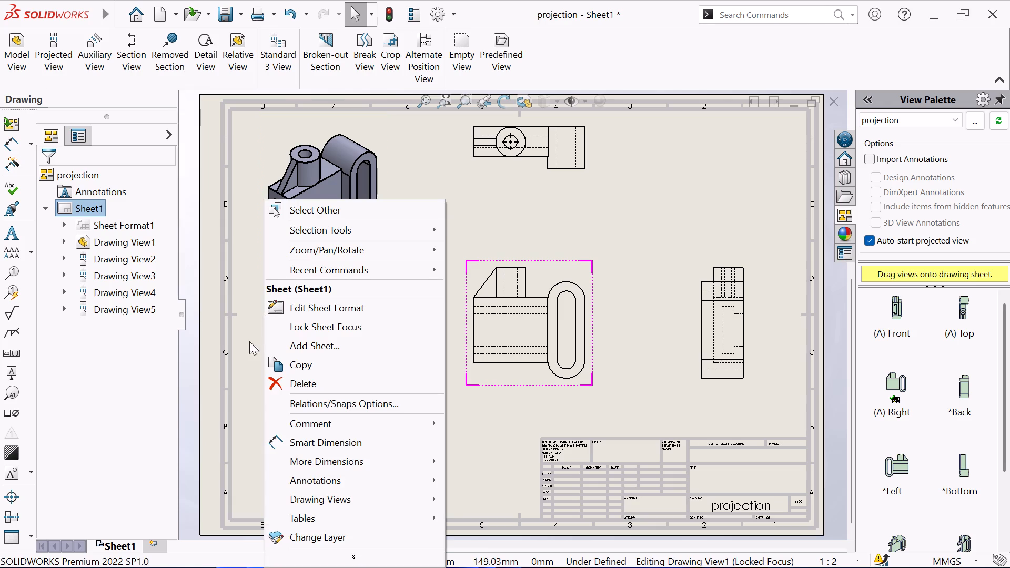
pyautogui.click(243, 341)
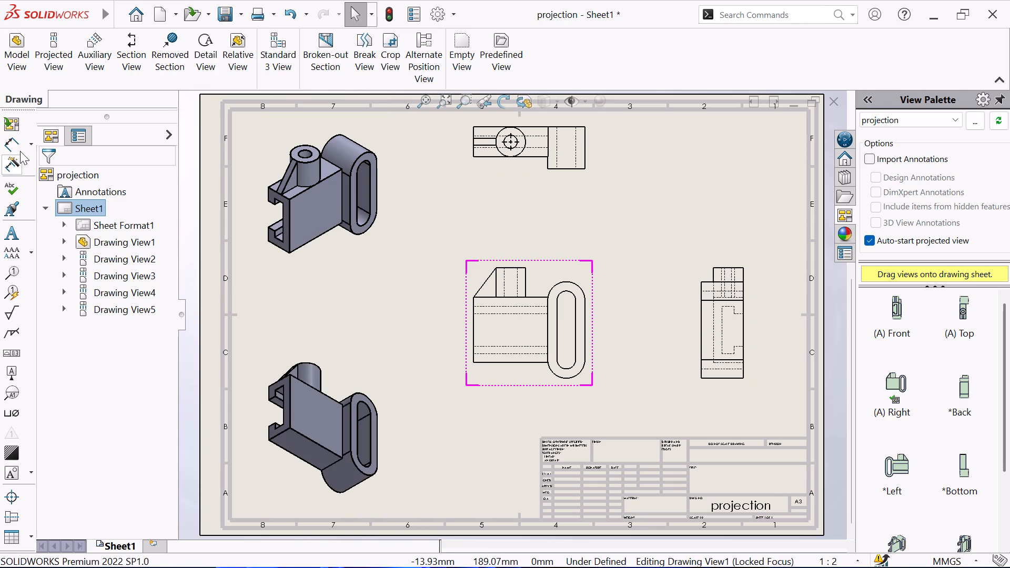
# With Smart Dimension, dimension the cylinder's height to its right and the block's height to its left in the main view.
pyautogui.click(12, 144)
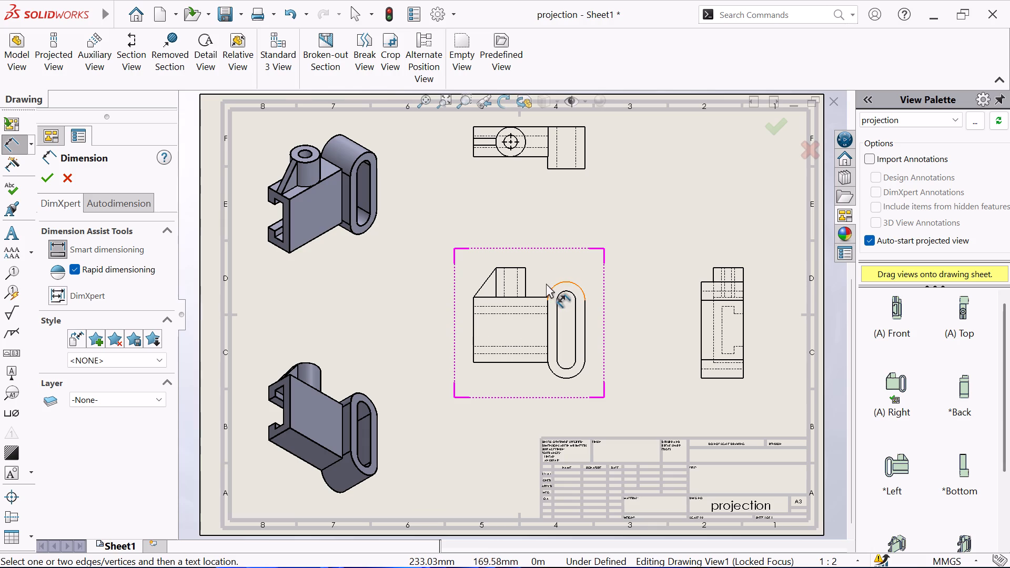
pyautogui.scroll(-5, 546, 285)
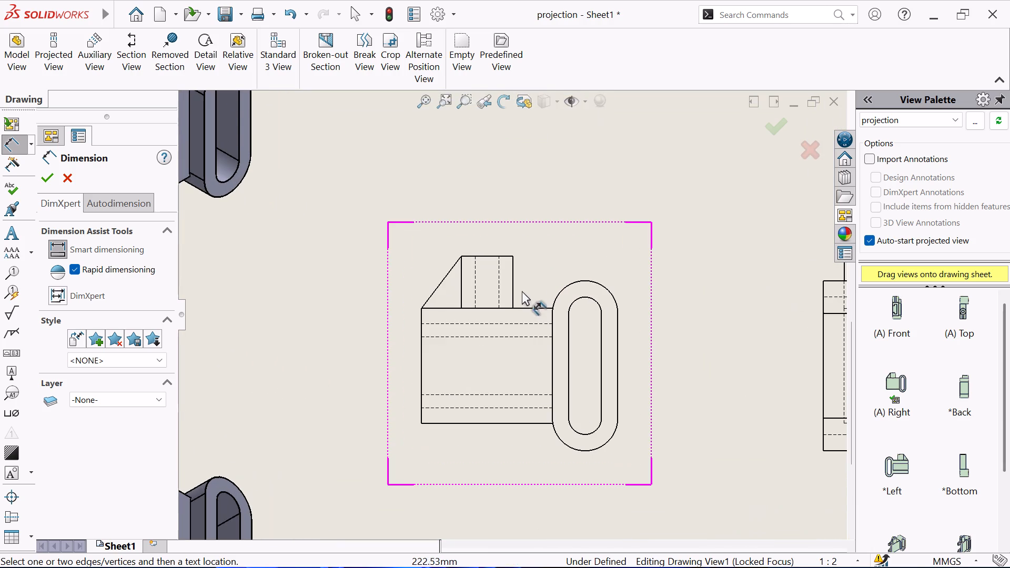
pyautogui.click(514, 277)
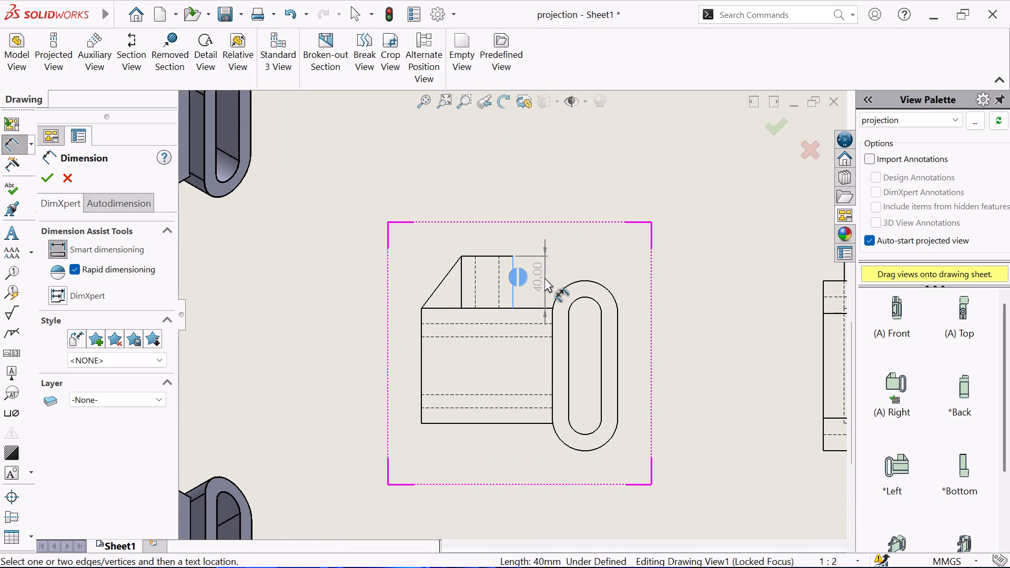
pyautogui.click(544, 278)
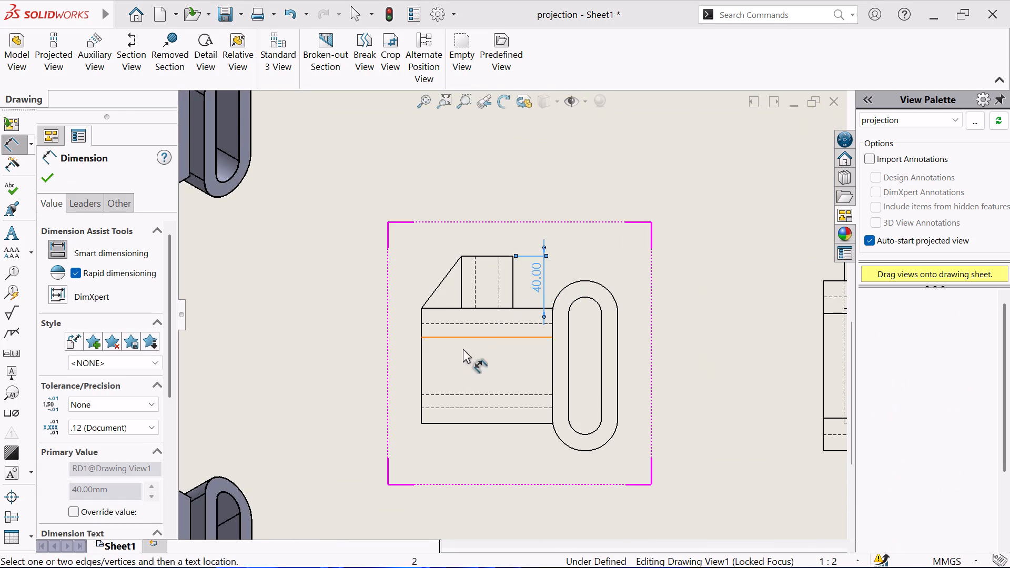
pyautogui.click(420, 367)
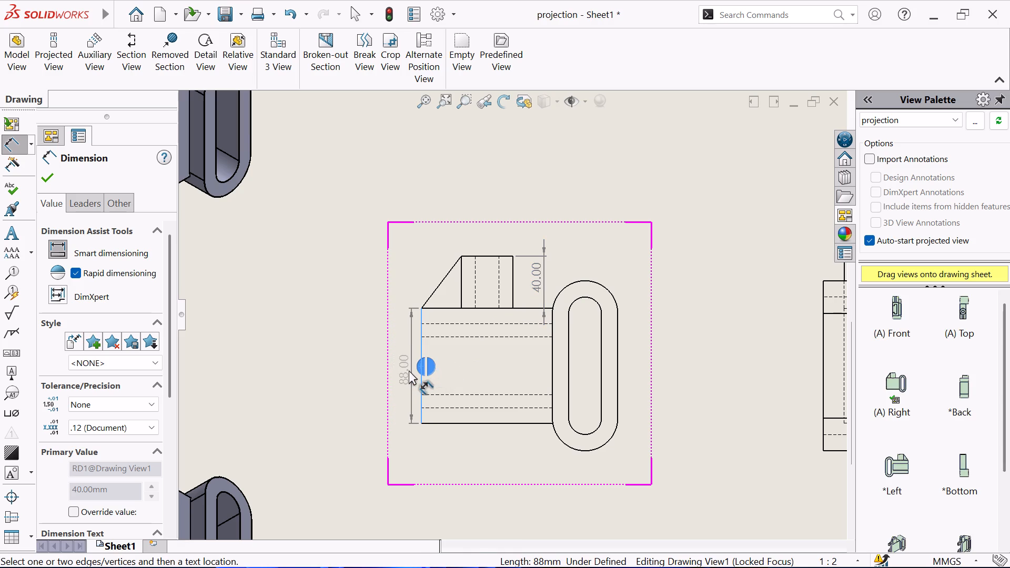
pyautogui.click(402, 364)
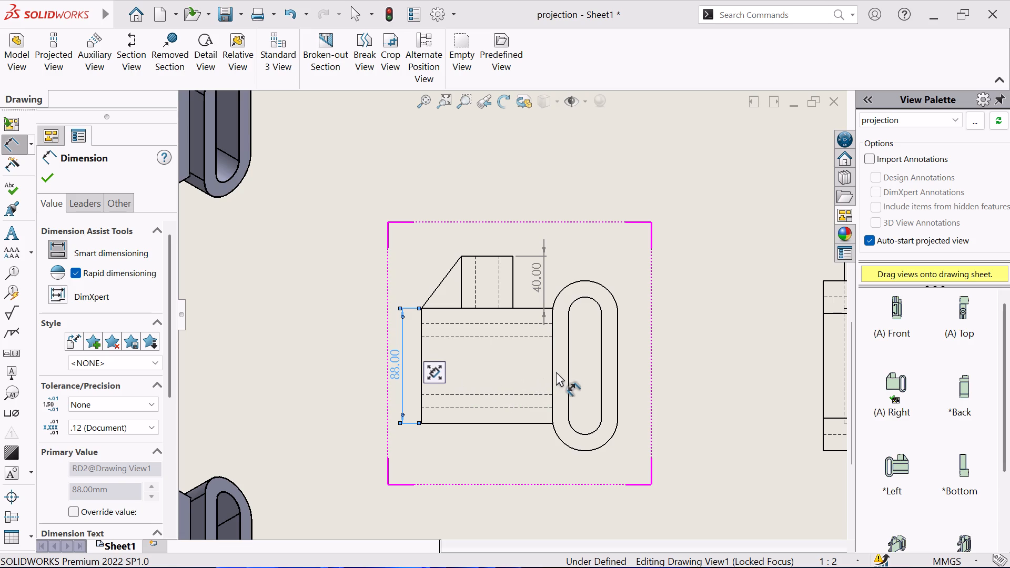
# Dimension the slot's arc centre distance to the right of the ring, and the slot's width inside it.
pyautogui.click(596, 301)
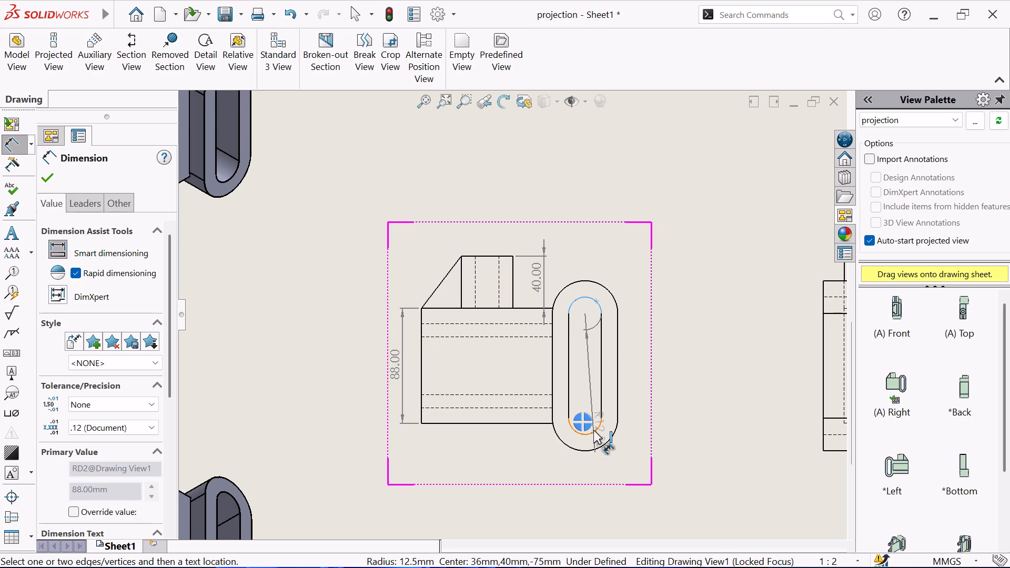
pyautogui.click(593, 430)
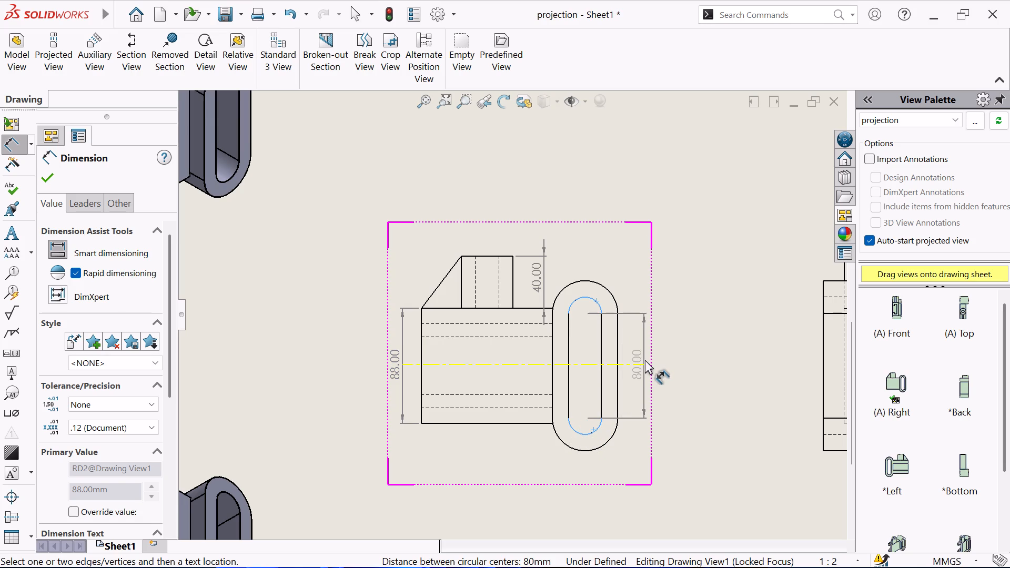
pyautogui.click(645, 360)
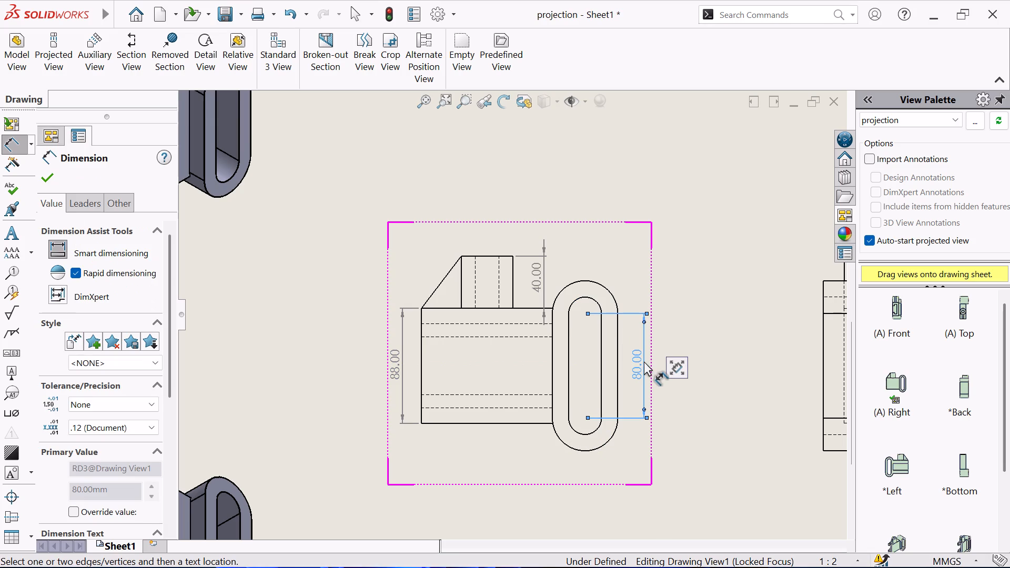
pyautogui.click(600, 368)
pyautogui.click(568, 377)
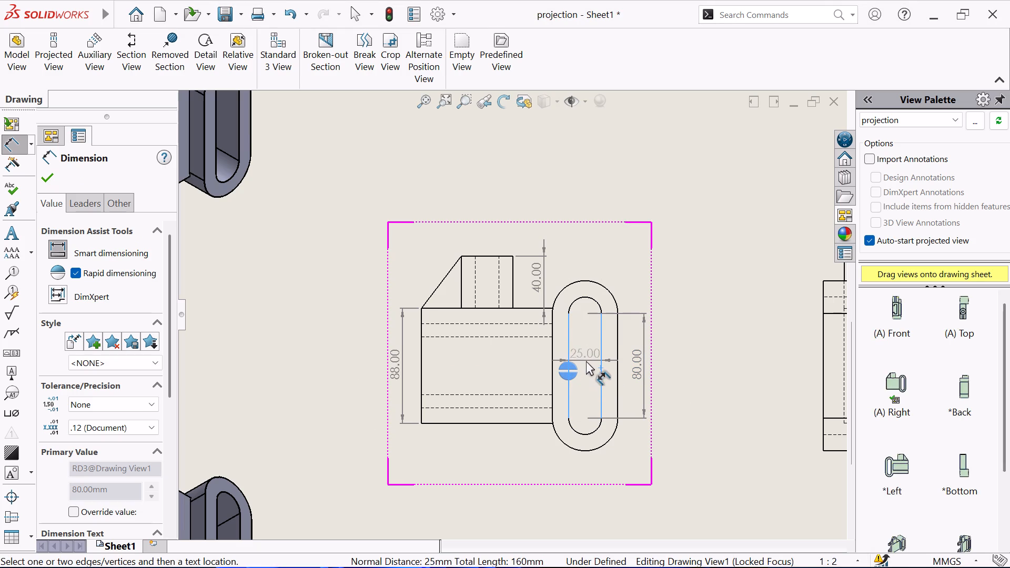
pyautogui.click(588, 368)
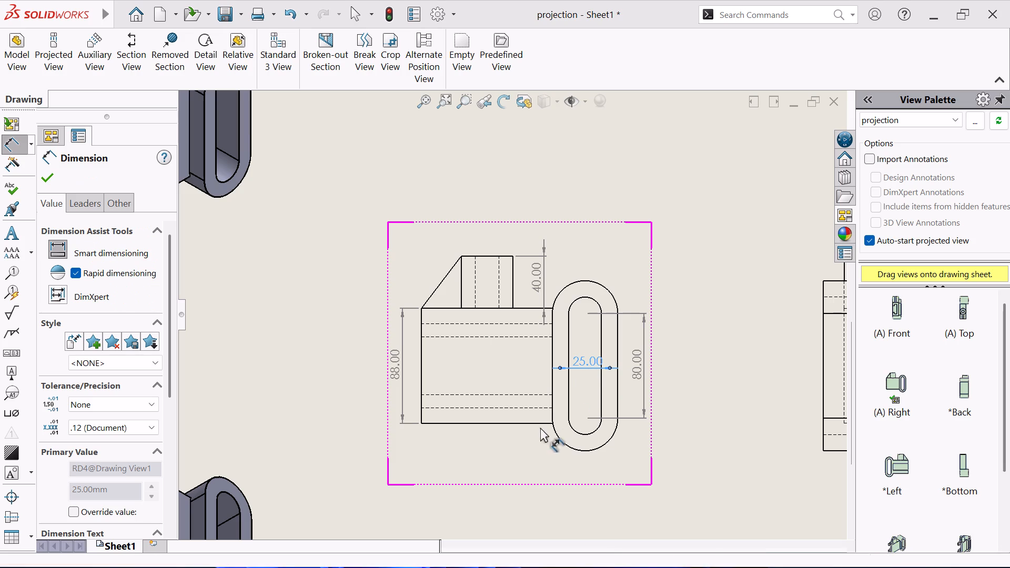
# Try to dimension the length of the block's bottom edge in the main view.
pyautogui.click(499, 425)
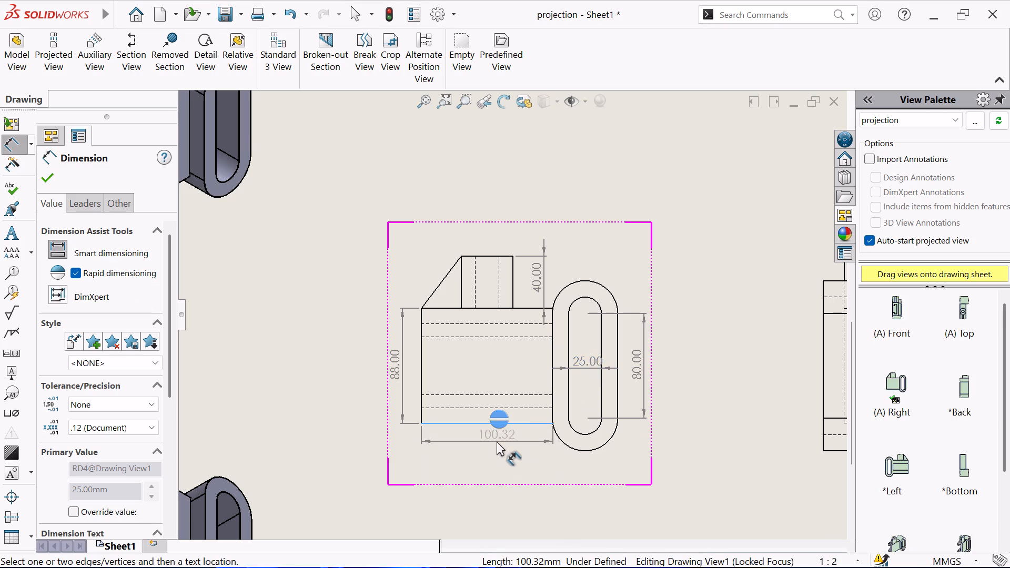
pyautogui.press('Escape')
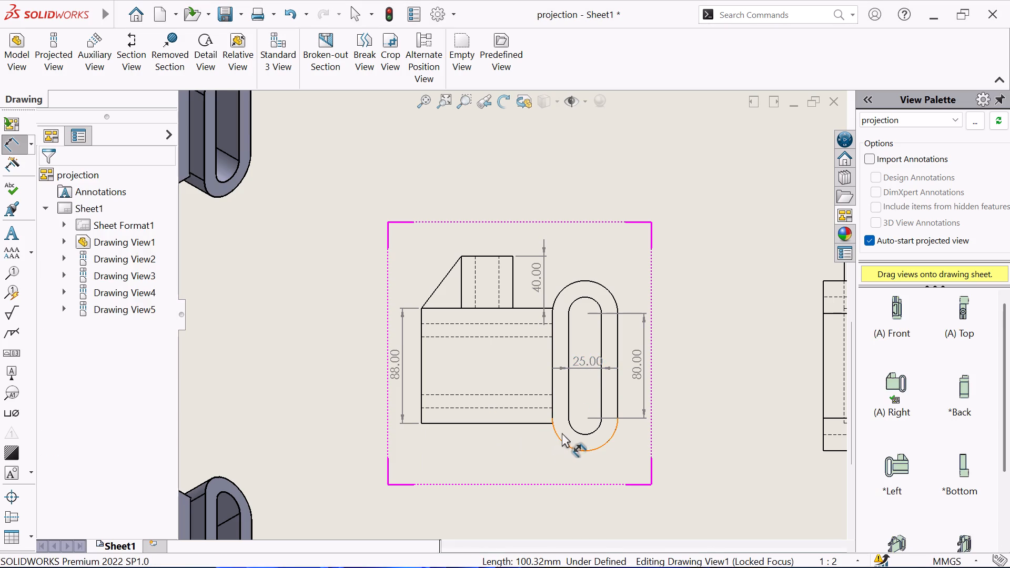
# Dimension the horizontal distance from the block's left edge to the ring's near edge, placing it below the main view.
pyautogui.scroll(-2, 560, 432)
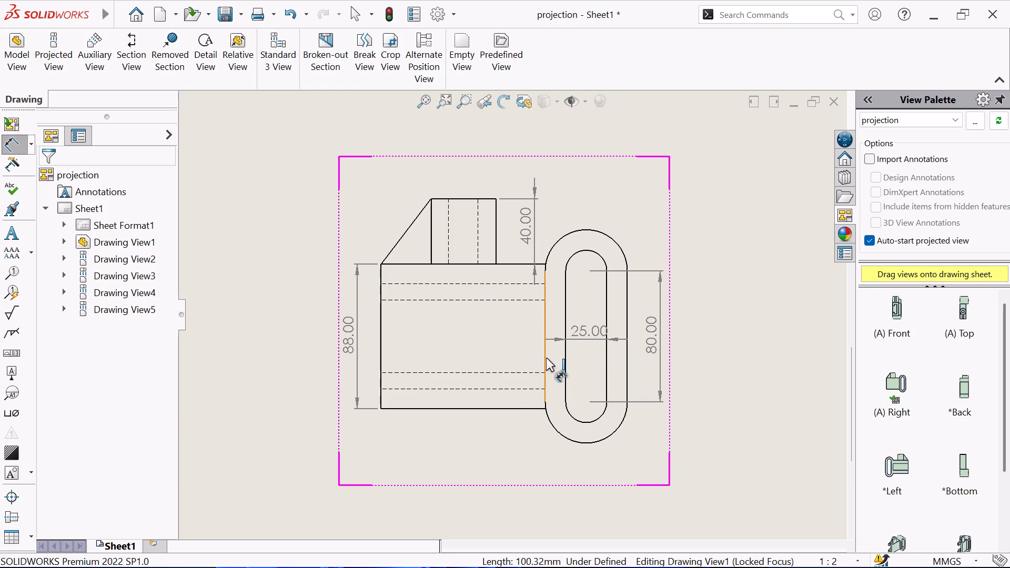
pyautogui.click(546, 358)
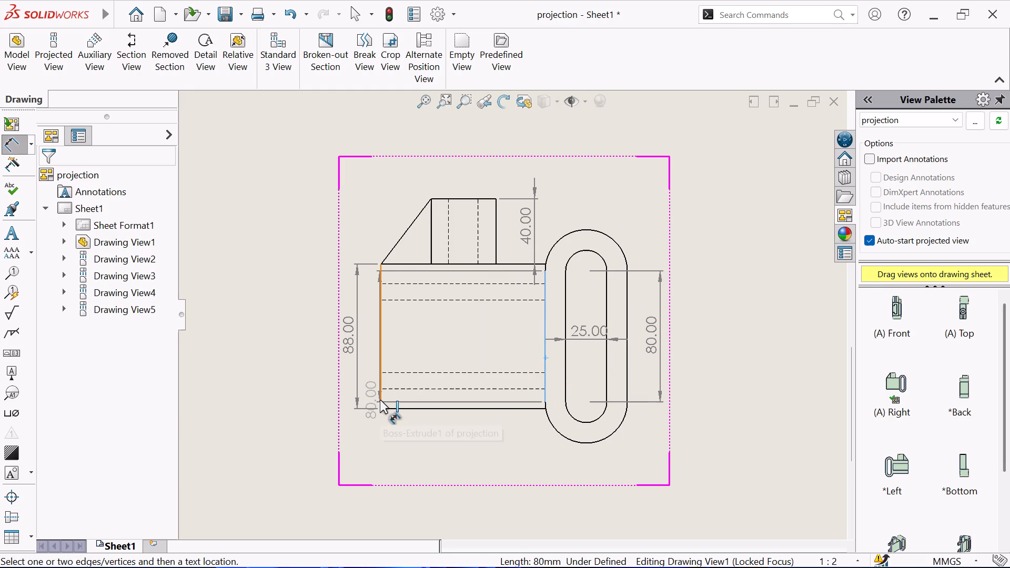
pyautogui.click(380, 400)
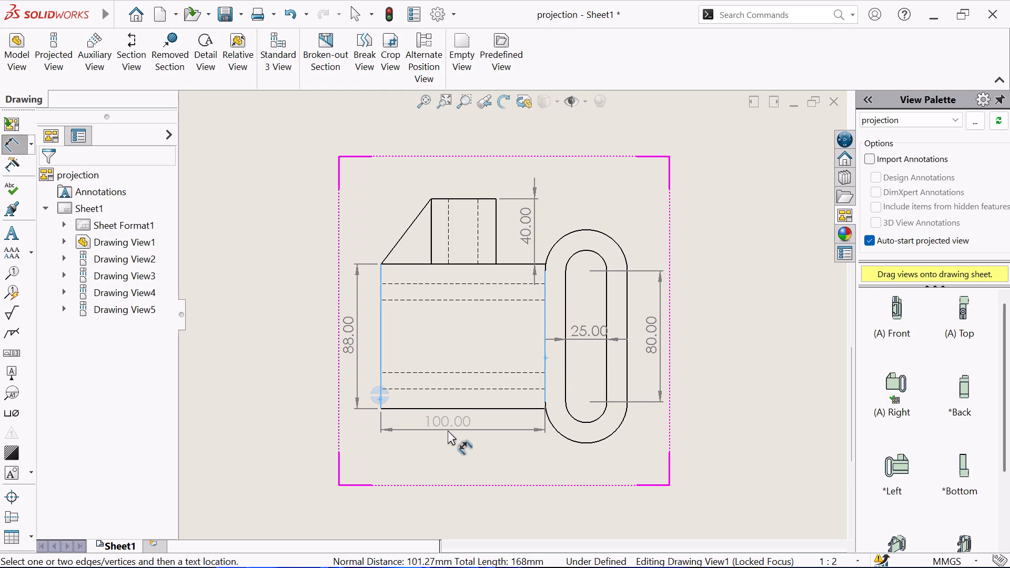
pyautogui.click(448, 430)
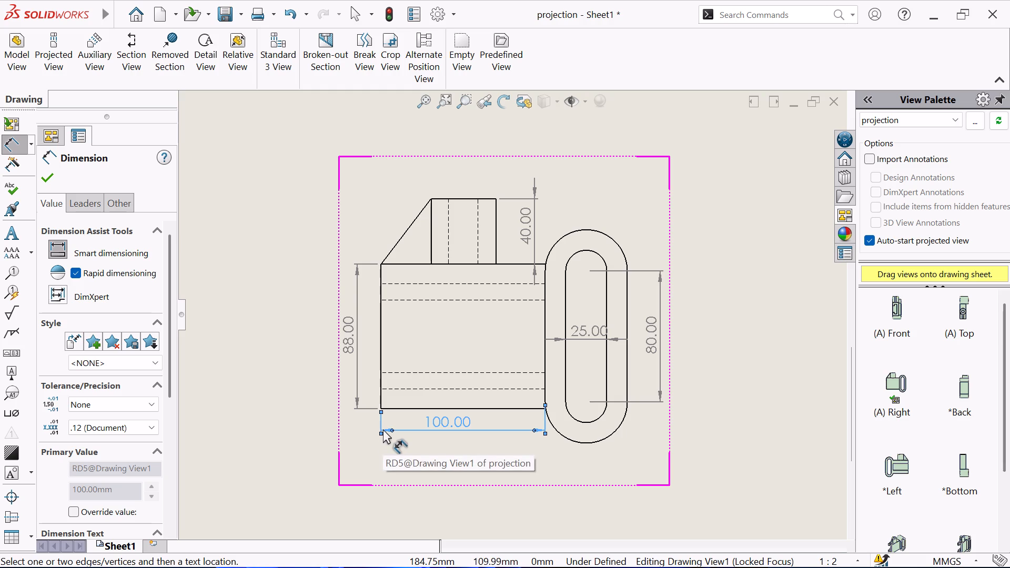
pyautogui.rightClick(266, 433)
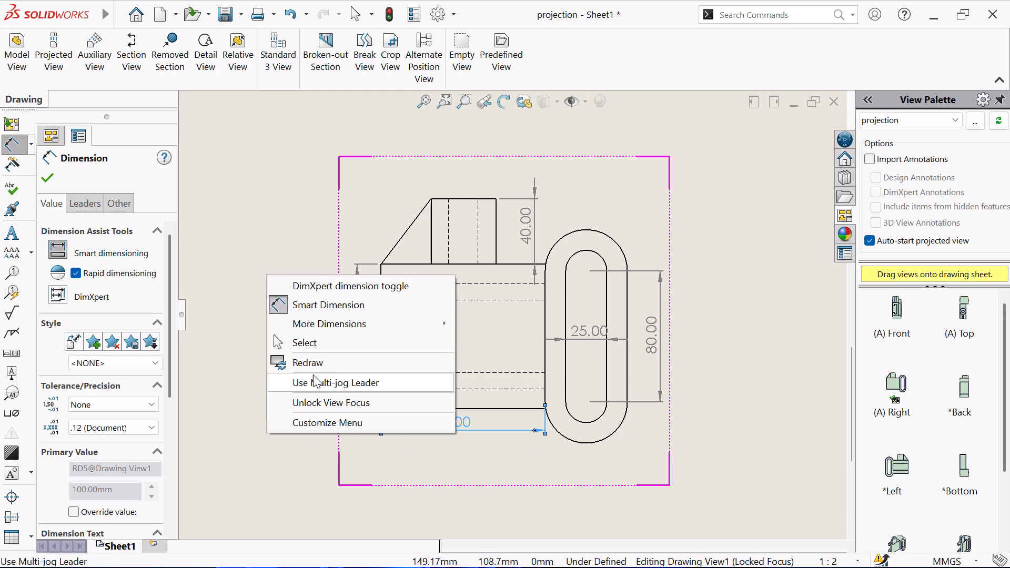
pyautogui.click(319, 344)
# With Smart Dimension, dimension the cylinder's outer radius and its hole's diameter in the top view, placing both below the circles.
pyautogui.scroll(3, 510, 364)
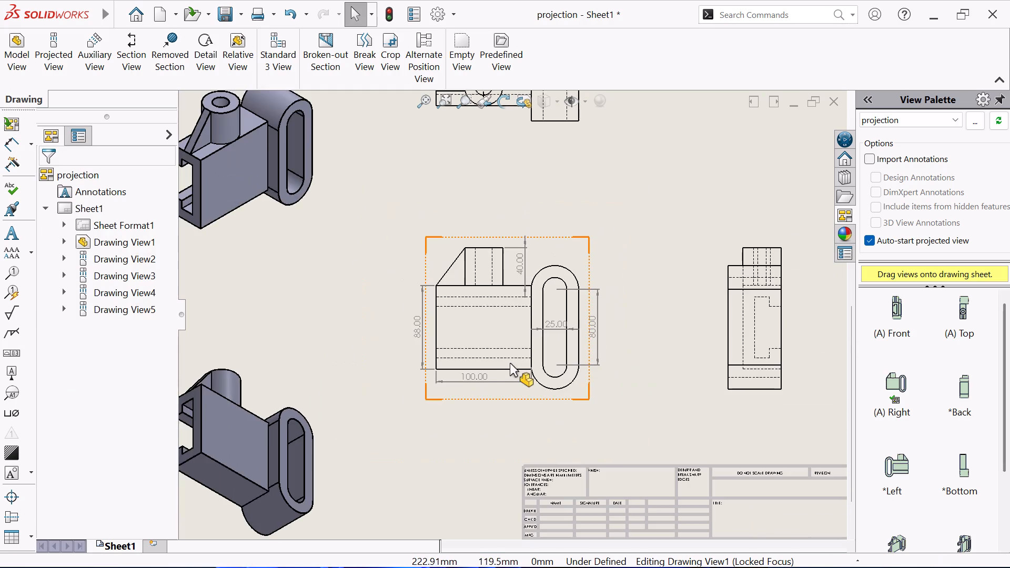
pyautogui.scroll(3, 530, 358)
pyautogui.scroll(-2, 528, 165)
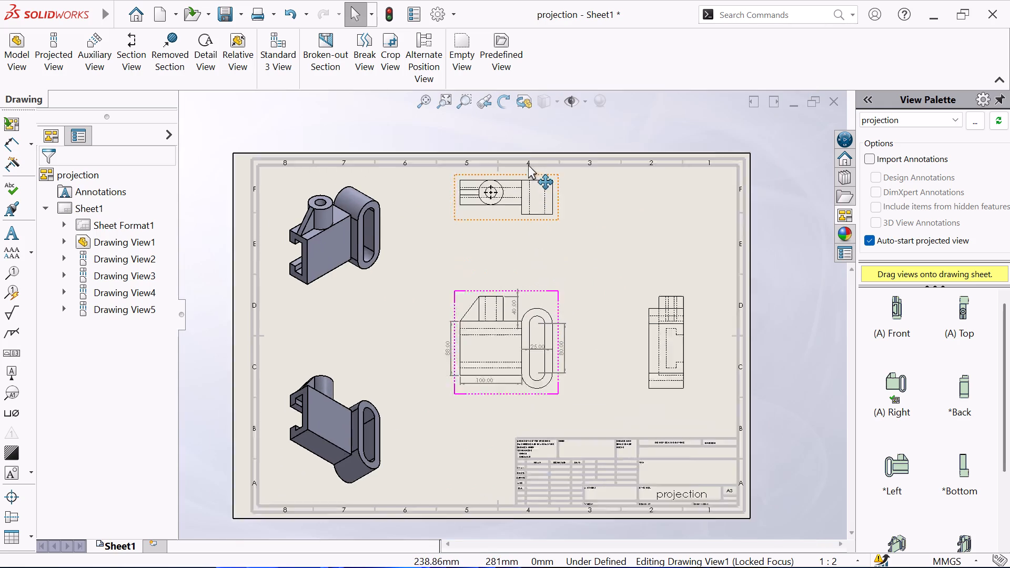
pyautogui.scroll(-2, 528, 165)
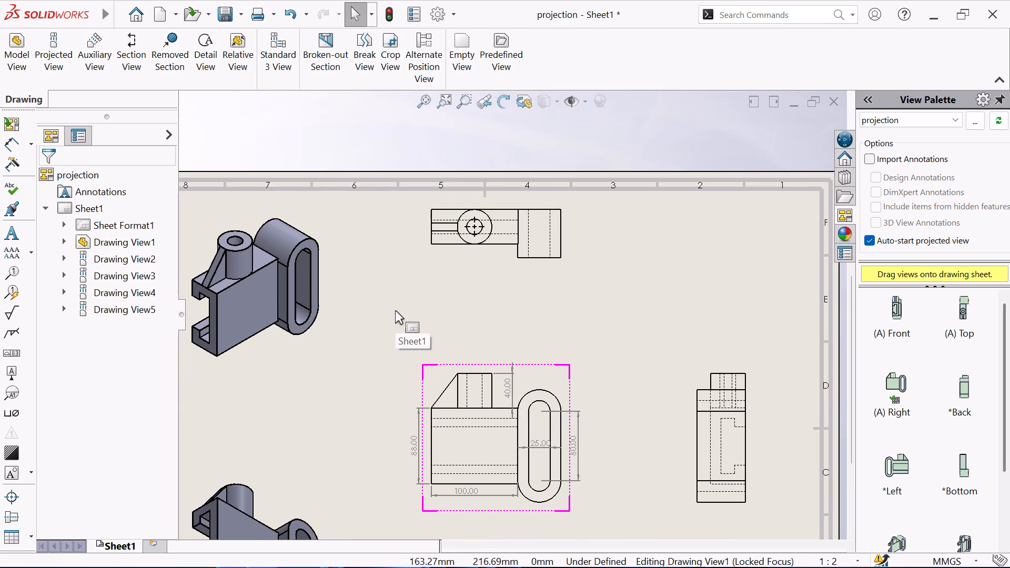
pyautogui.scroll(-3, 614, 248)
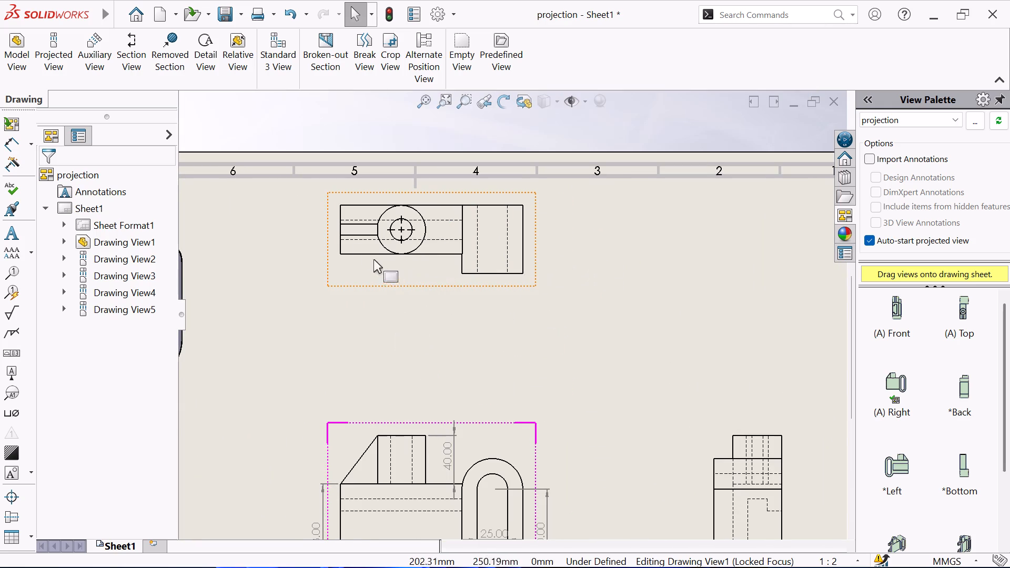
pyautogui.click(6, 149)
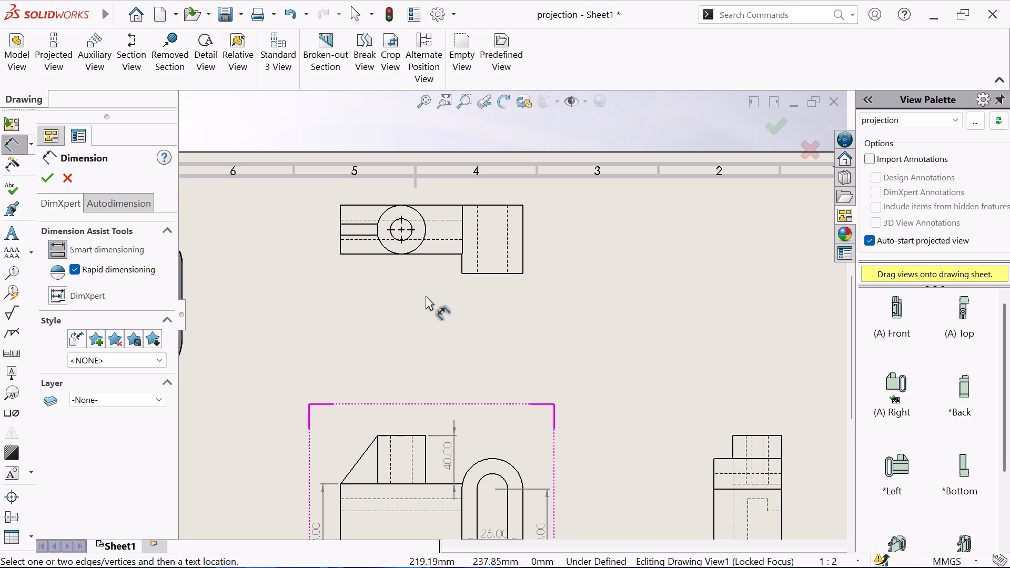
pyautogui.scroll(-2, 416, 242)
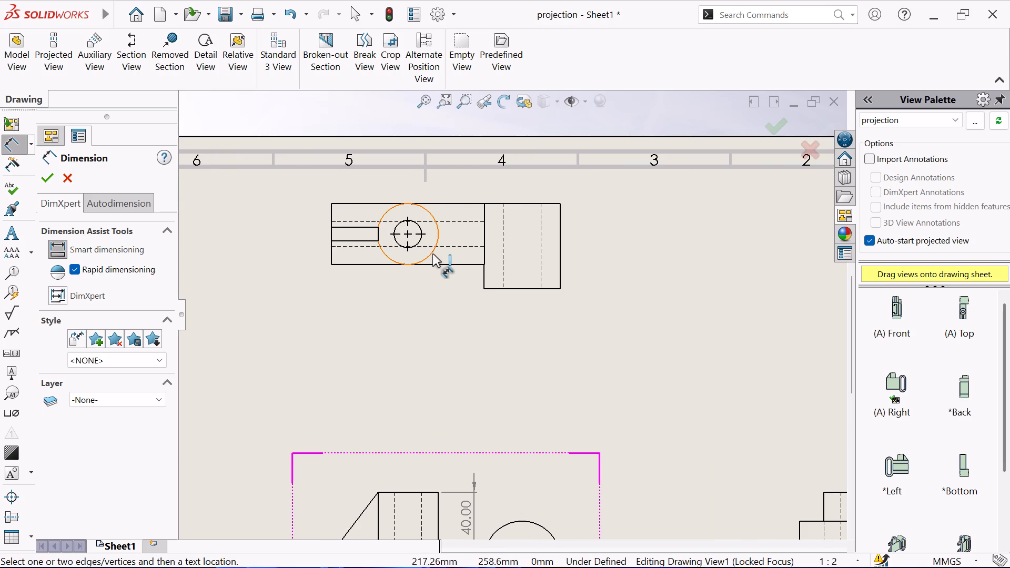
pyautogui.click(432, 253)
pyautogui.click(422, 309)
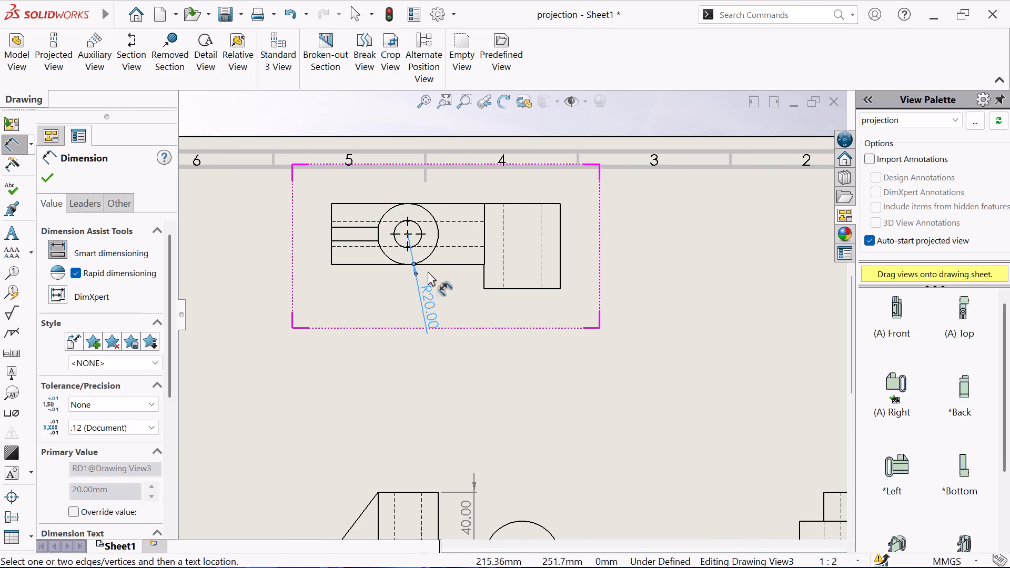
pyautogui.click(420, 241)
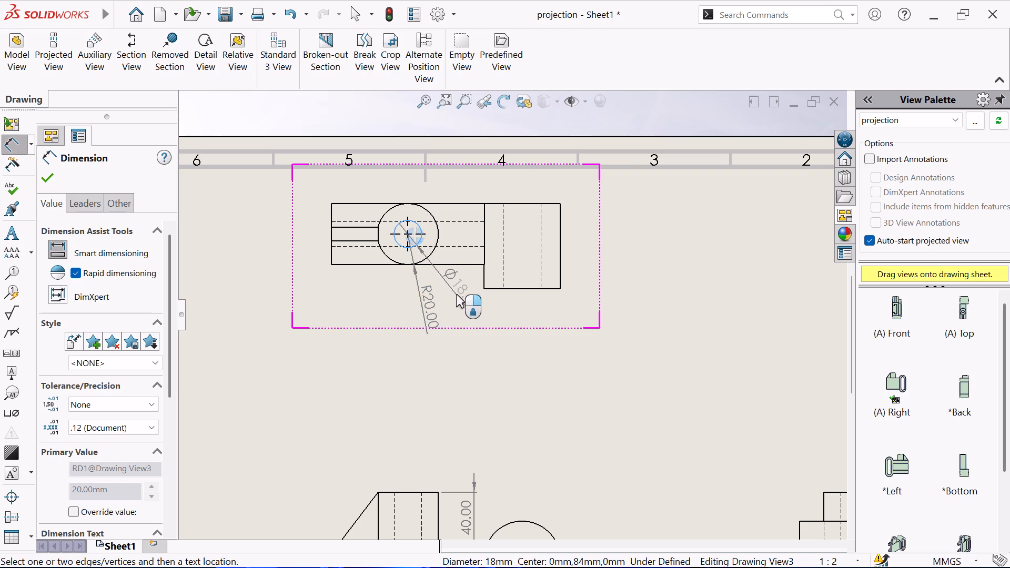
pyautogui.click(458, 299)
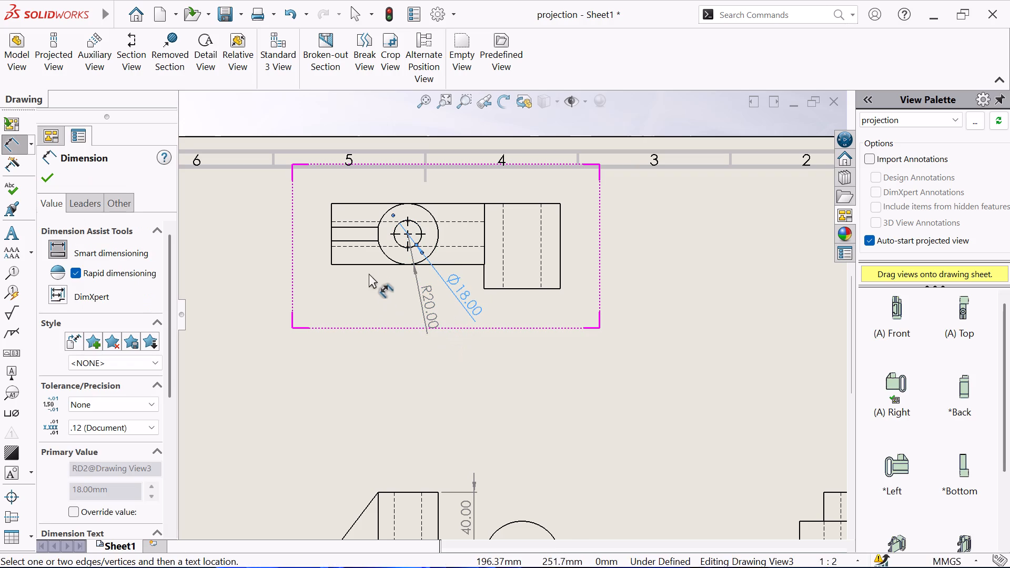
# Dimension the rib's thickness and the block's width to the left of the top view.
pyautogui.click(350, 227)
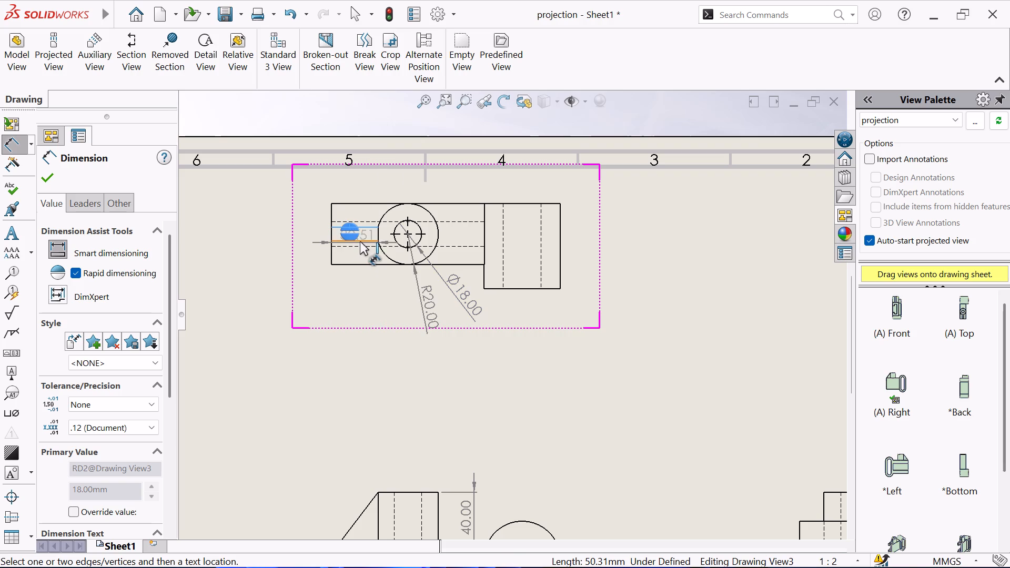
pyautogui.click(367, 242)
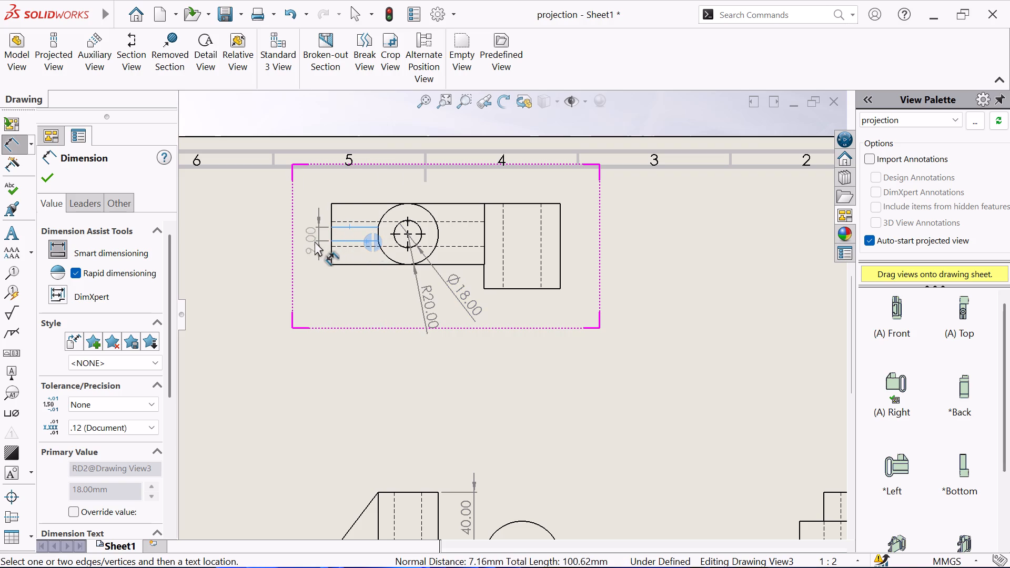
pyautogui.click(307, 234)
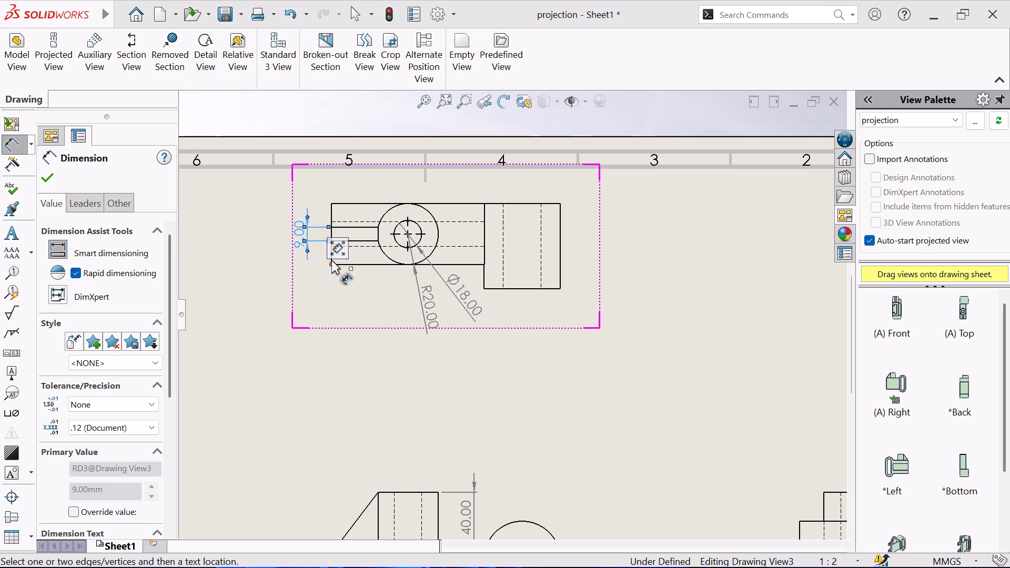
pyautogui.click(332, 210)
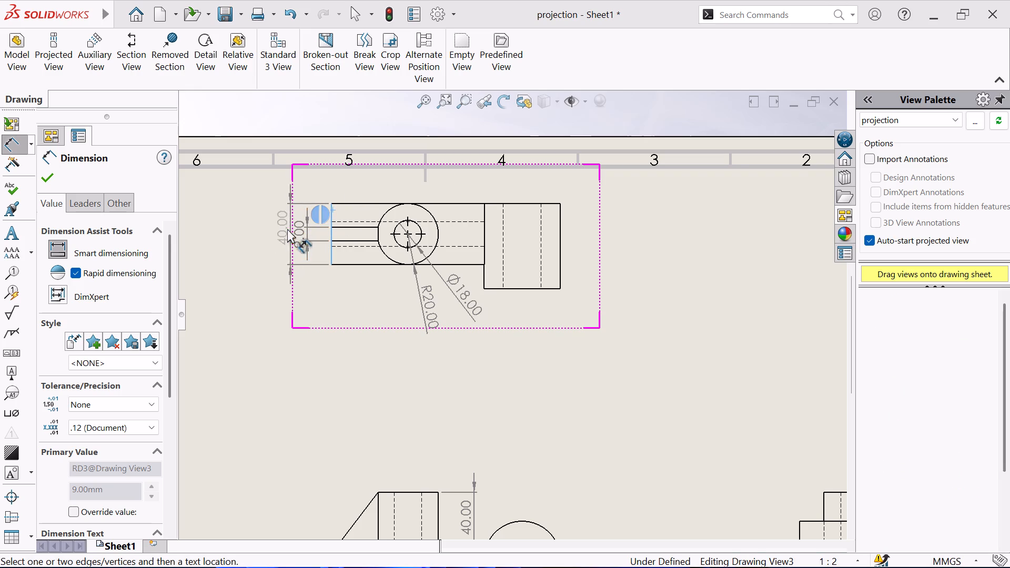
pyautogui.click(280, 238)
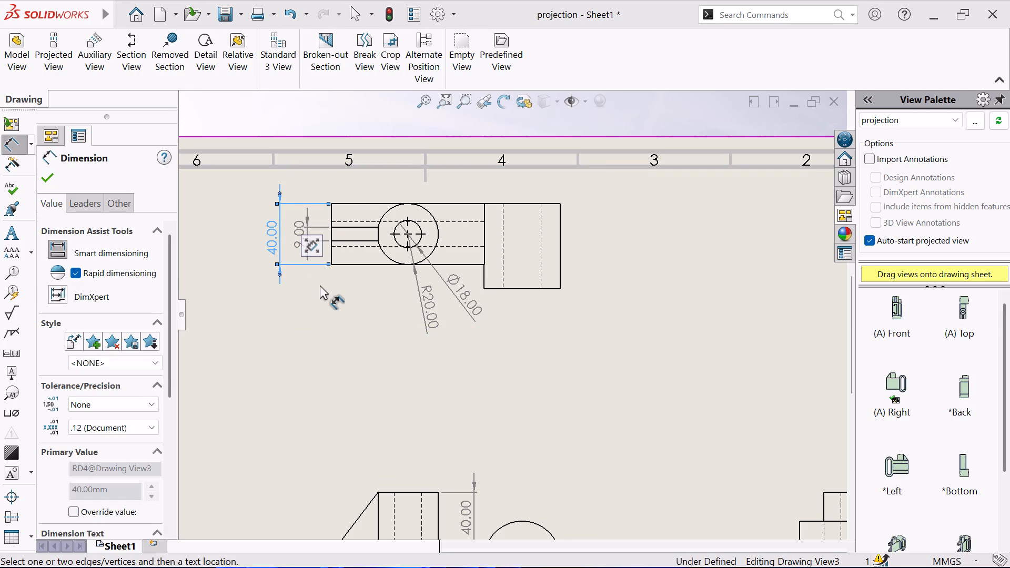
# Dimension the slot's width between its hidden lines above the top view, and the ring's outer width below it.
pyautogui.click(503, 230)
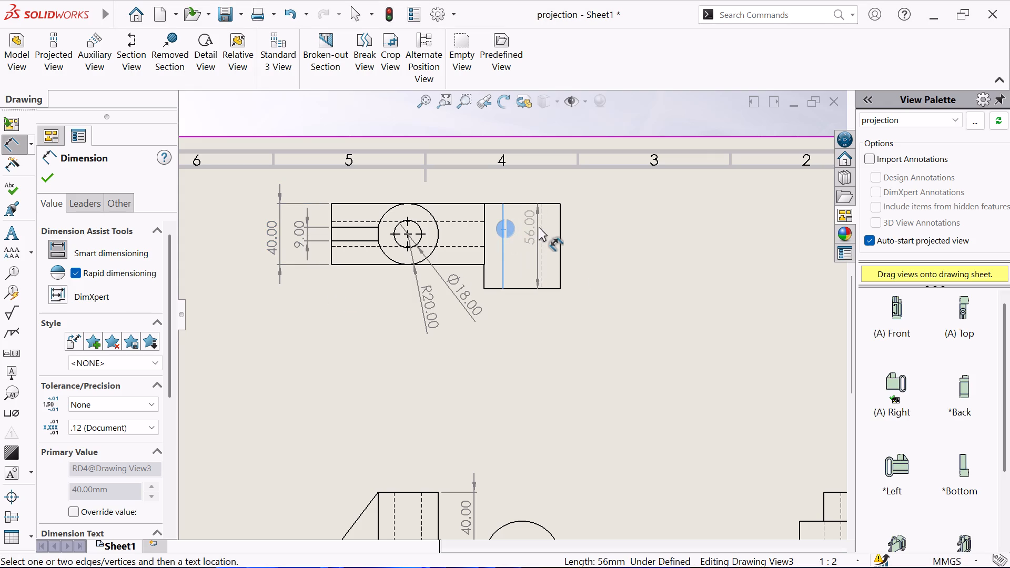
pyautogui.click(540, 222)
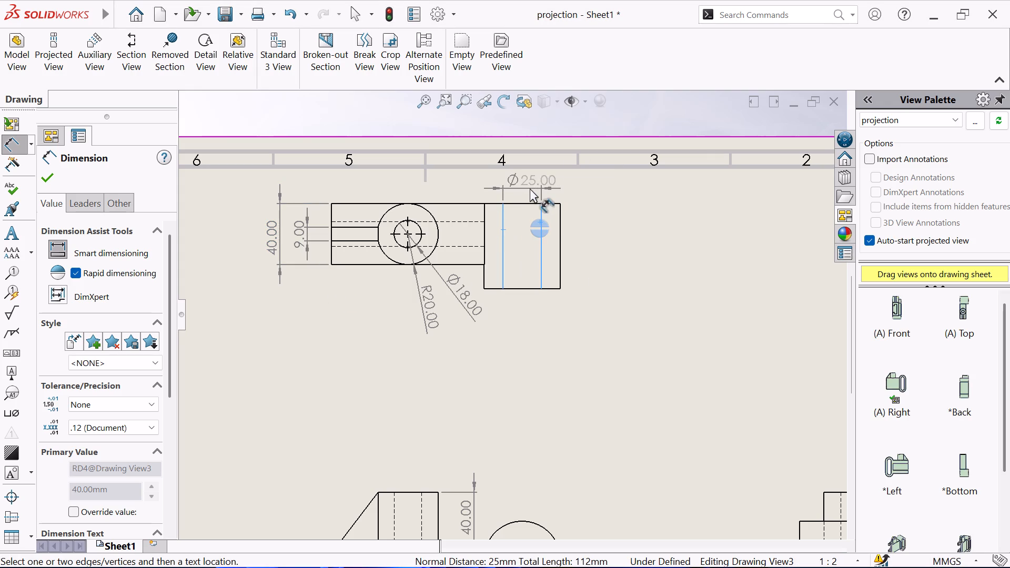
pyautogui.click(518, 181)
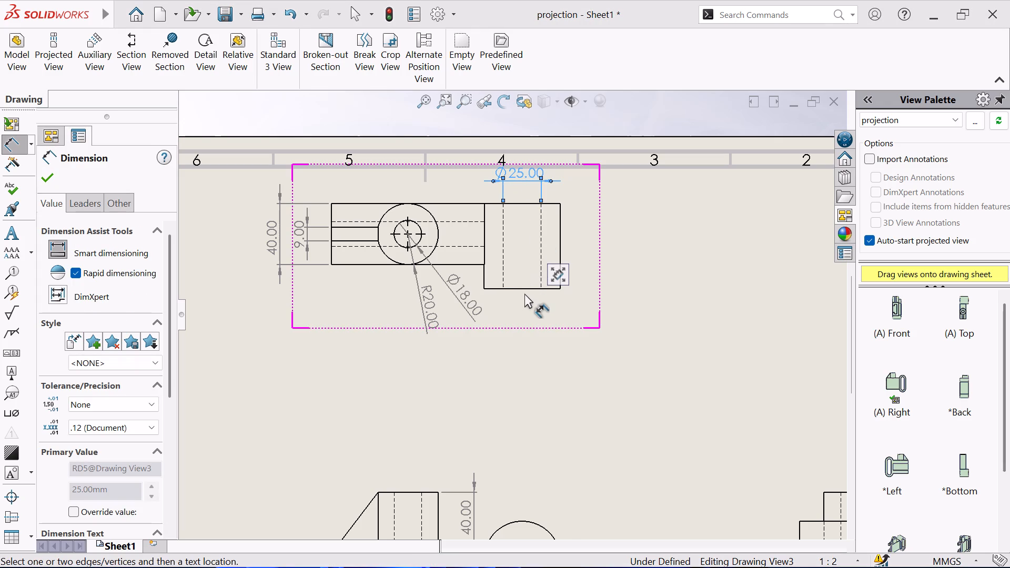
pyautogui.click(521, 288)
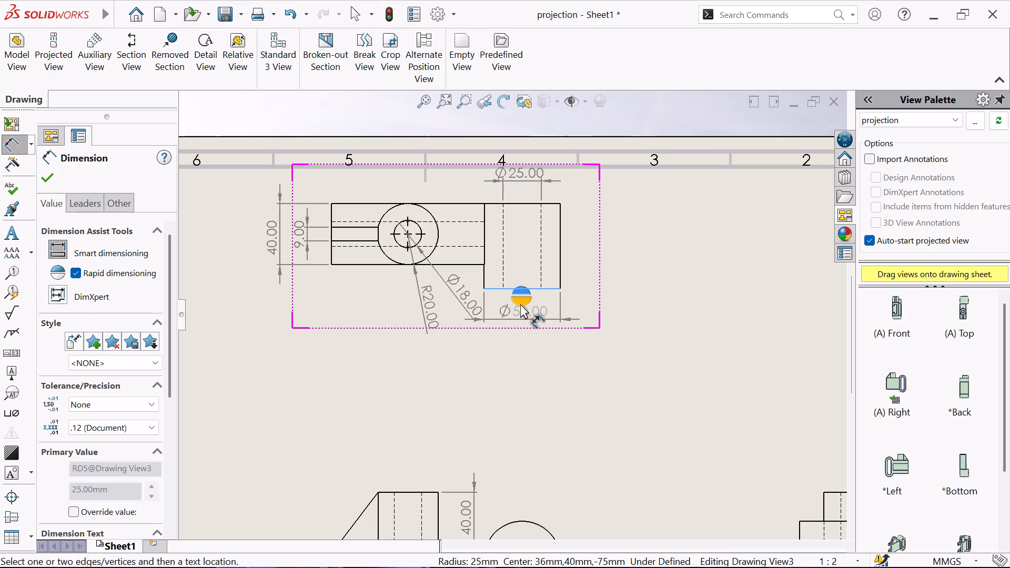
pyautogui.click(520, 321)
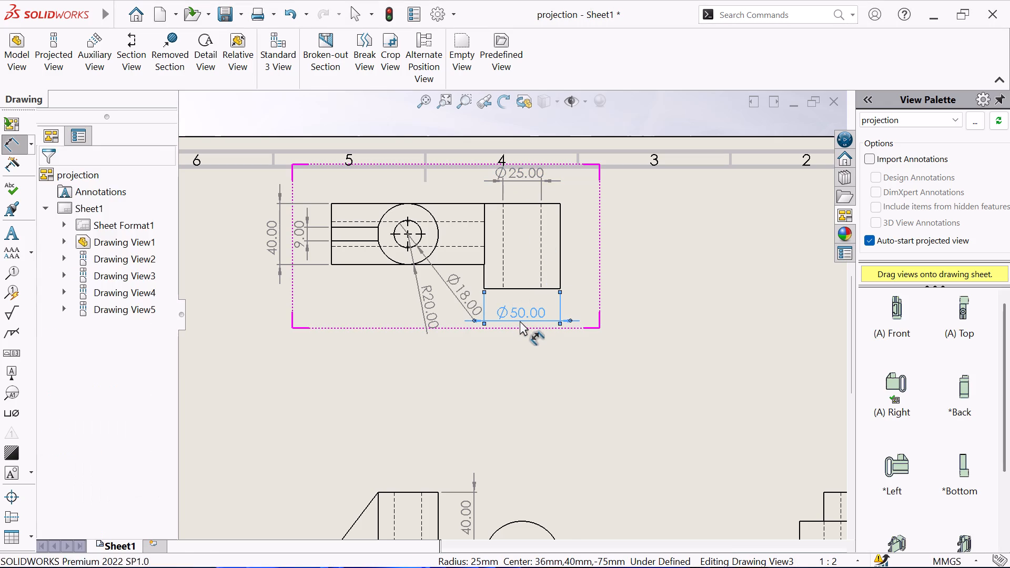
# Dimension the ring's depth to the right of the top view, and the part's overall length above it.
pyautogui.click(561, 250)
pyautogui.click(592, 240)
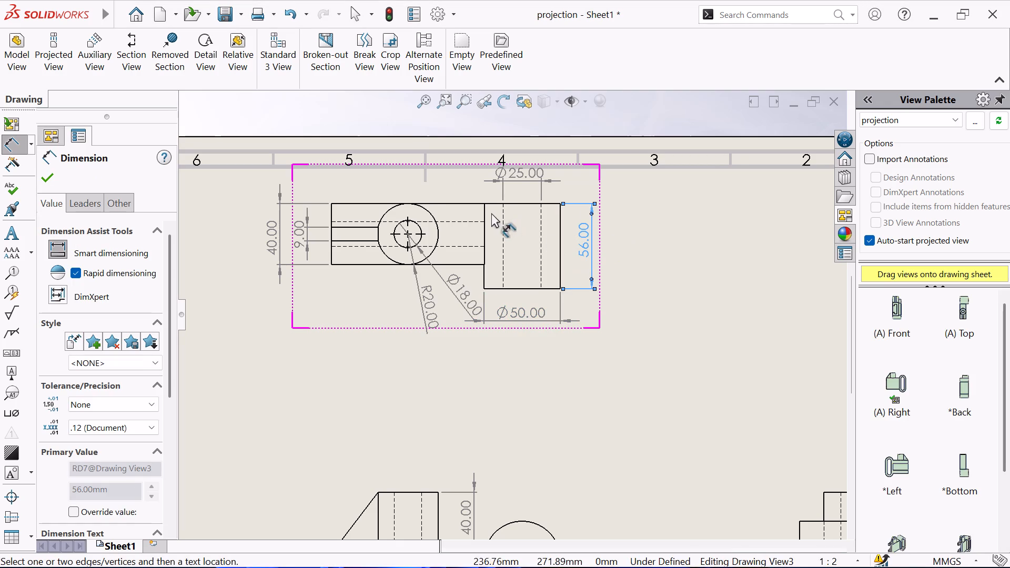
pyautogui.click(331, 253)
pyautogui.click(561, 254)
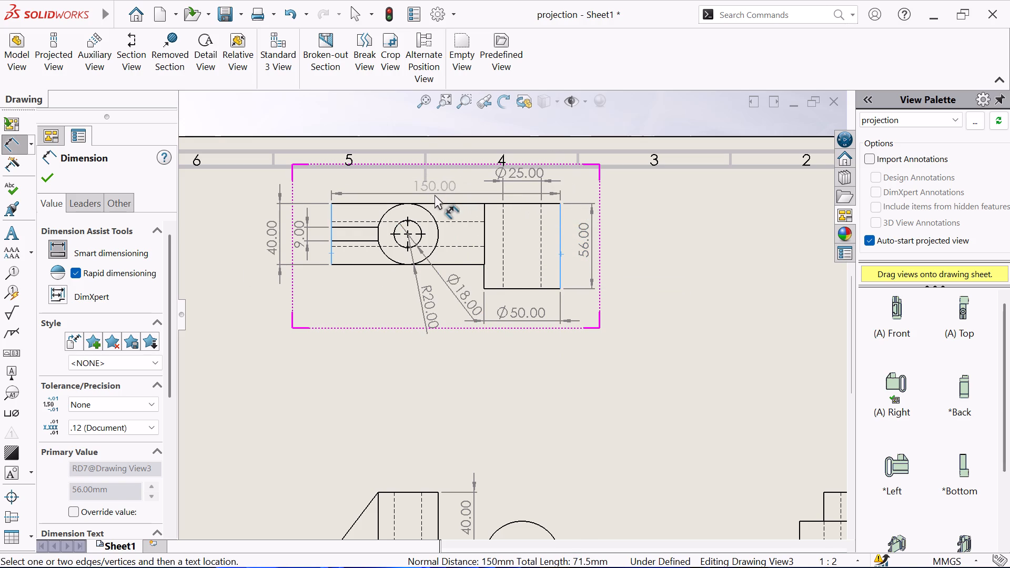
pyautogui.click(435, 195)
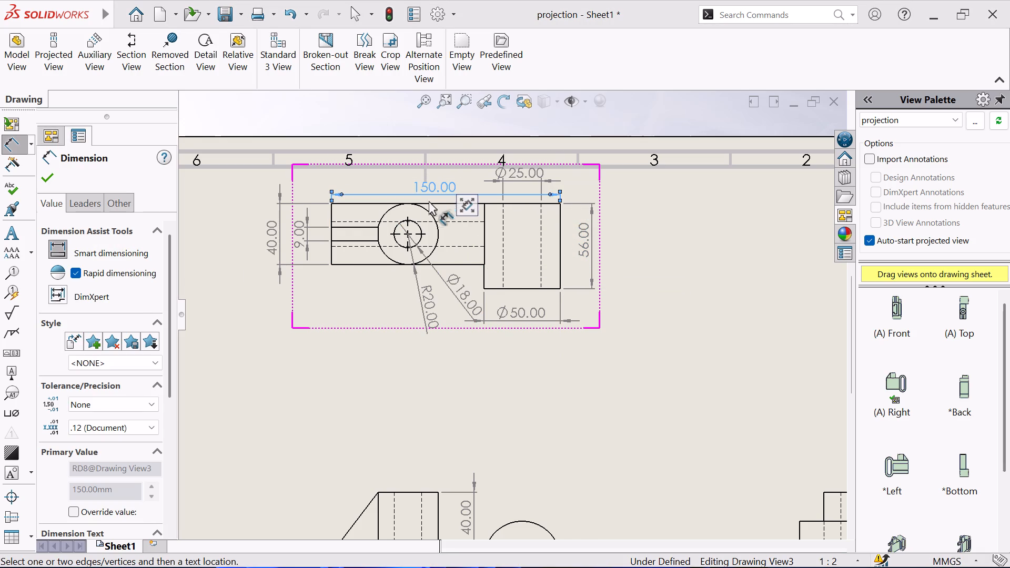
pyautogui.scroll(1, 299, 351)
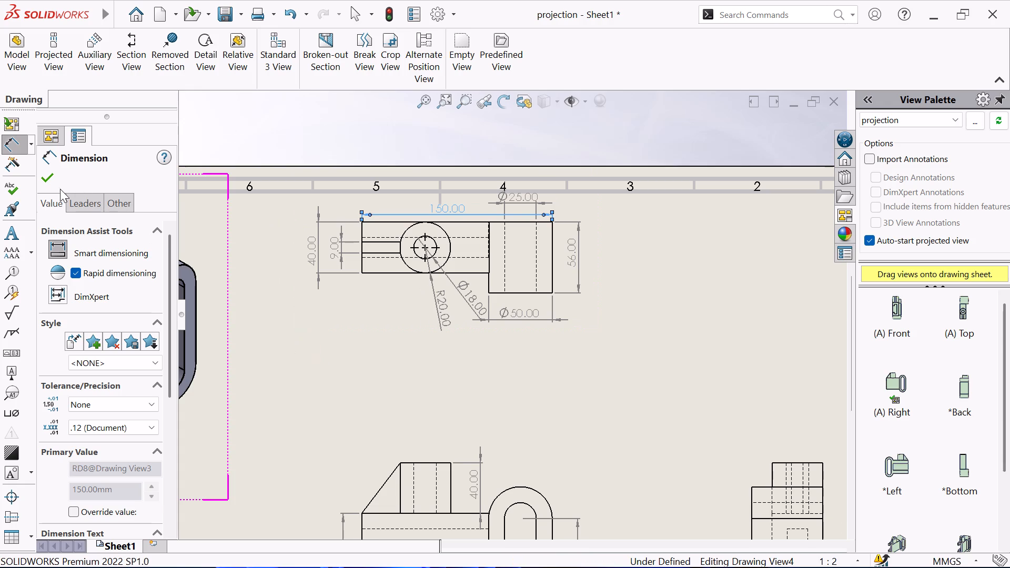
pyautogui.click(52, 185)
# With Smart Dimension, dimension the height of the hidden channel's inner edge to the right of the side view.
pyautogui.scroll(3, 496, 345)
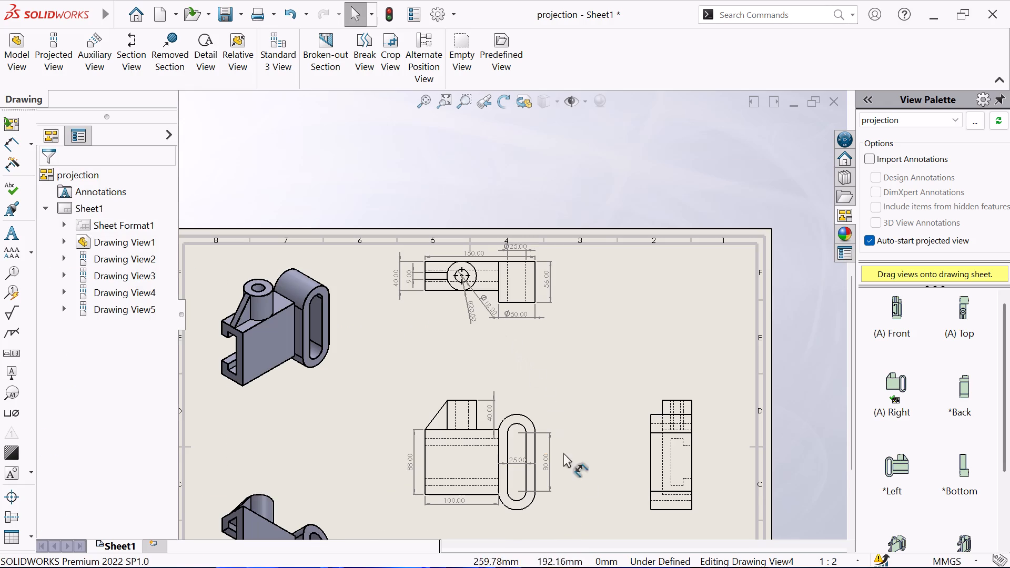
pyautogui.scroll(1, 710, 516)
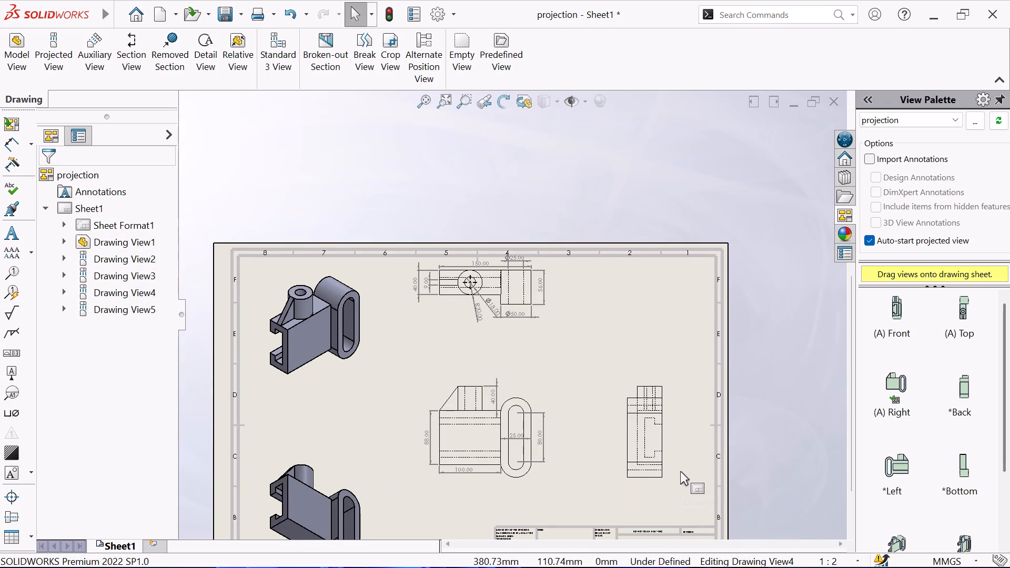
pyautogui.scroll(-4, 680, 471)
pyautogui.scroll(-3, 595, 397)
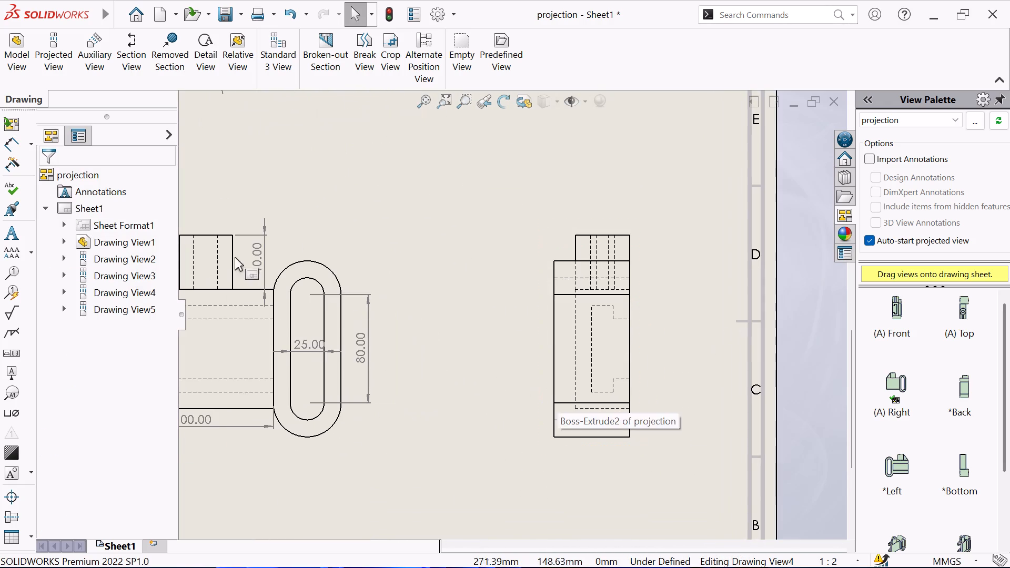
pyautogui.click(5, 146)
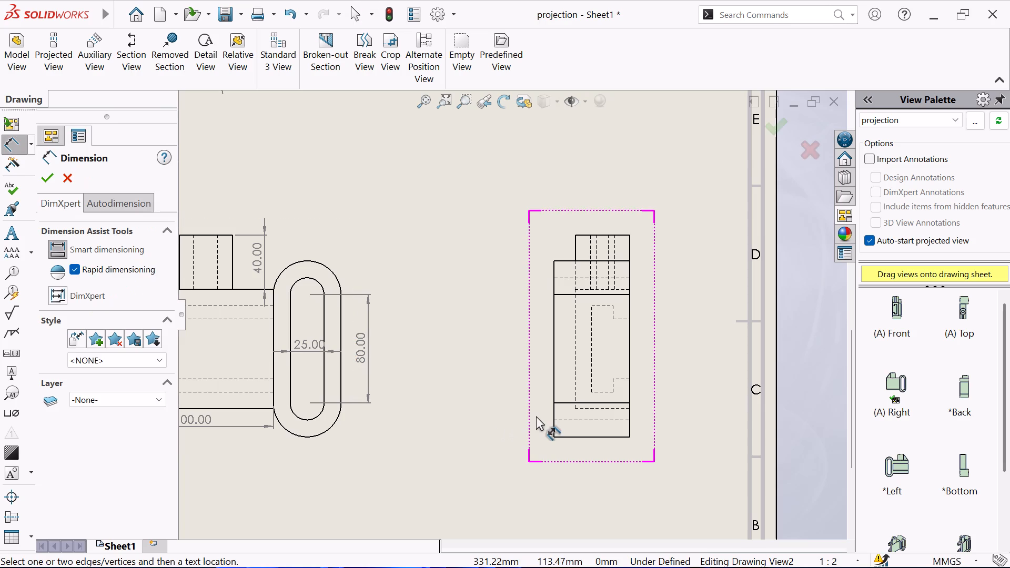
pyautogui.click(592, 340)
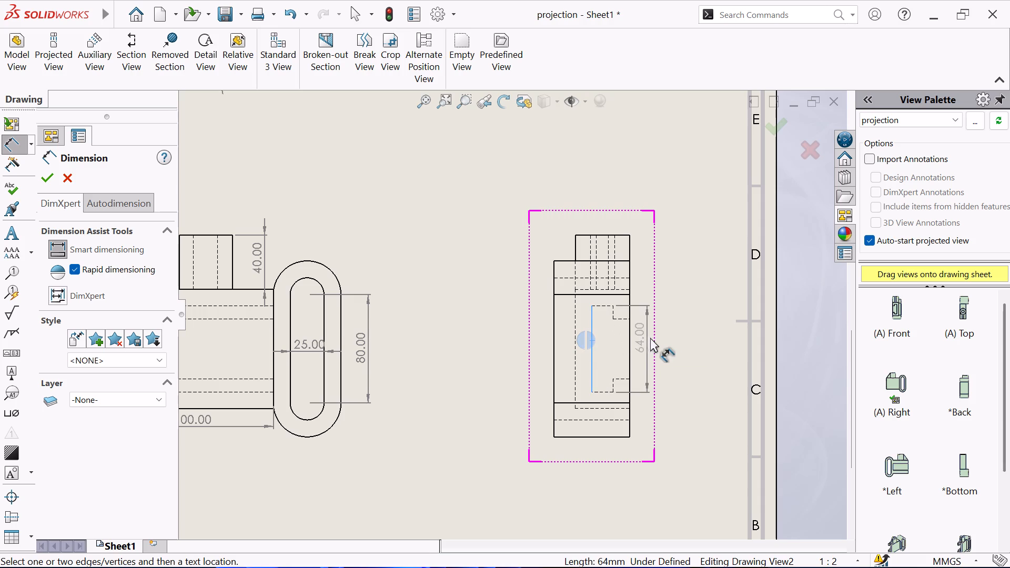
pyautogui.click(659, 338)
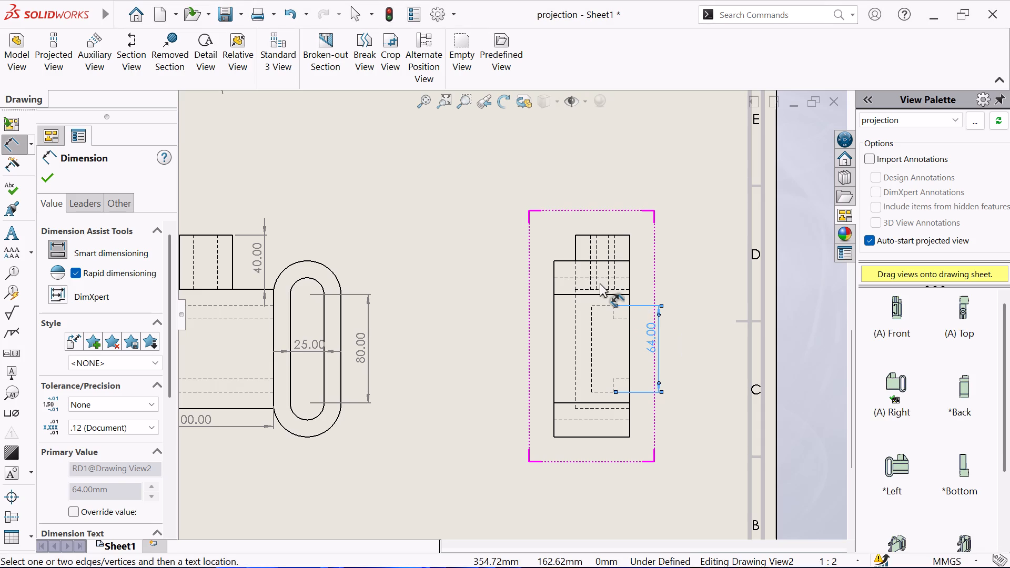
# Dimension the ring's overall height and its lower wall thickness to the right of the side view.
pyautogui.click(568, 262)
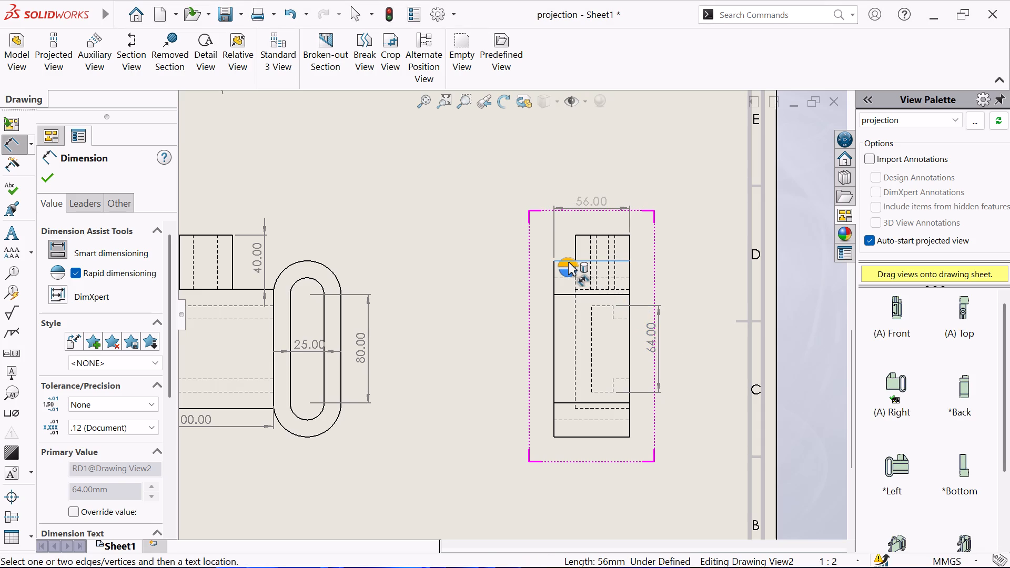
pyautogui.click(576, 436)
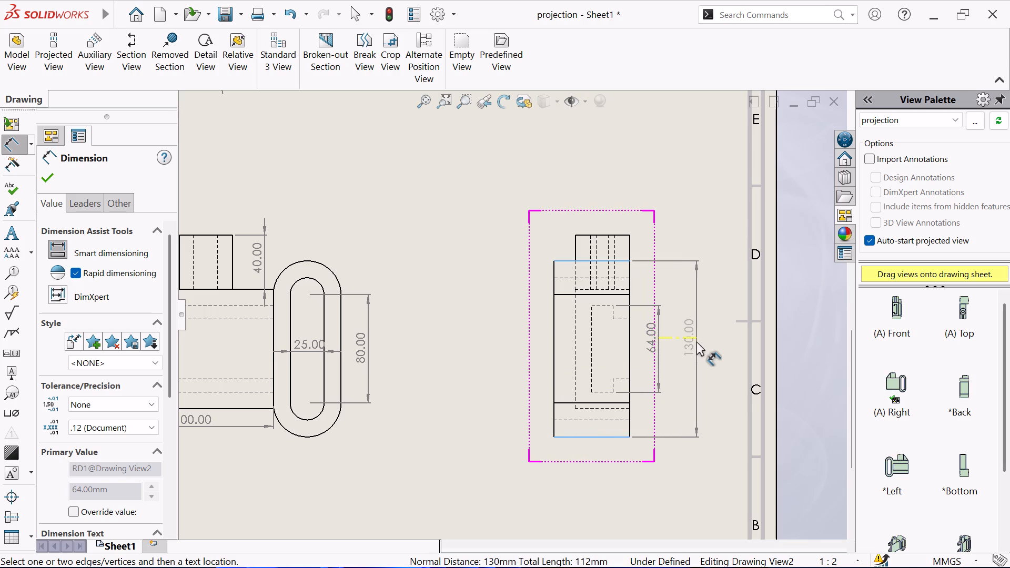
pyautogui.click(688, 348)
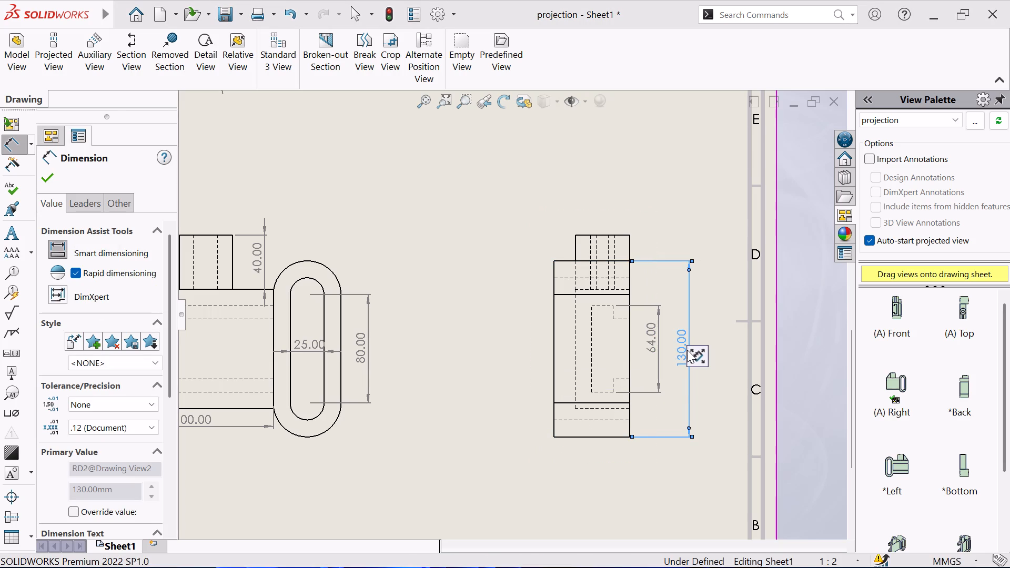
pyautogui.click(620, 421)
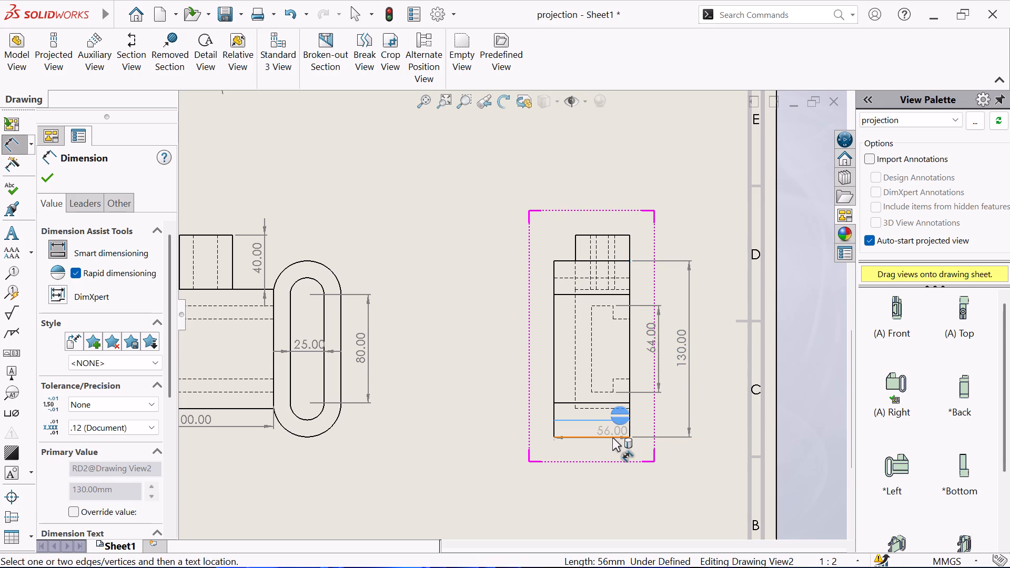
pyautogui.click(612, 438)
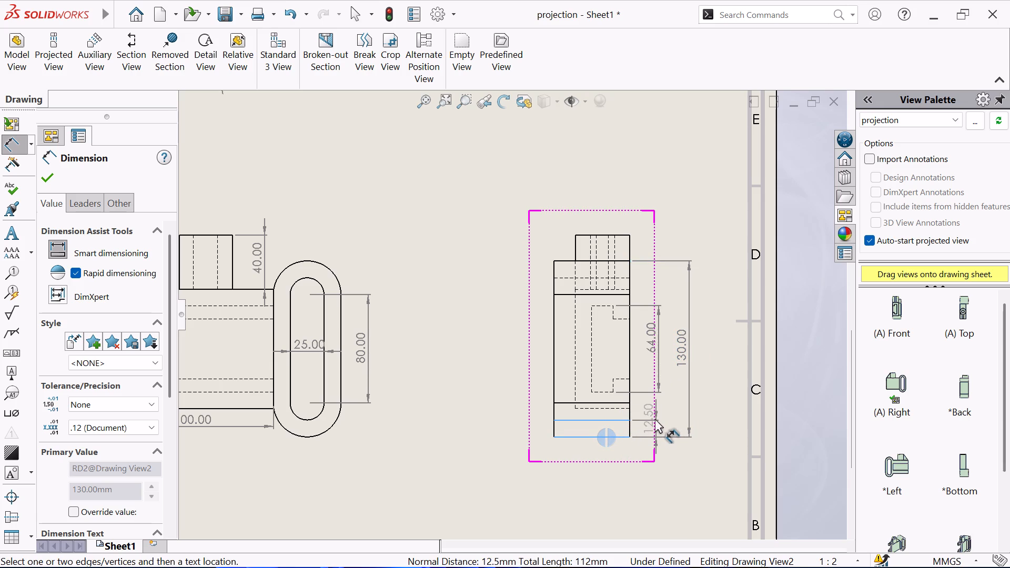
pyautogui.click(655, 419)
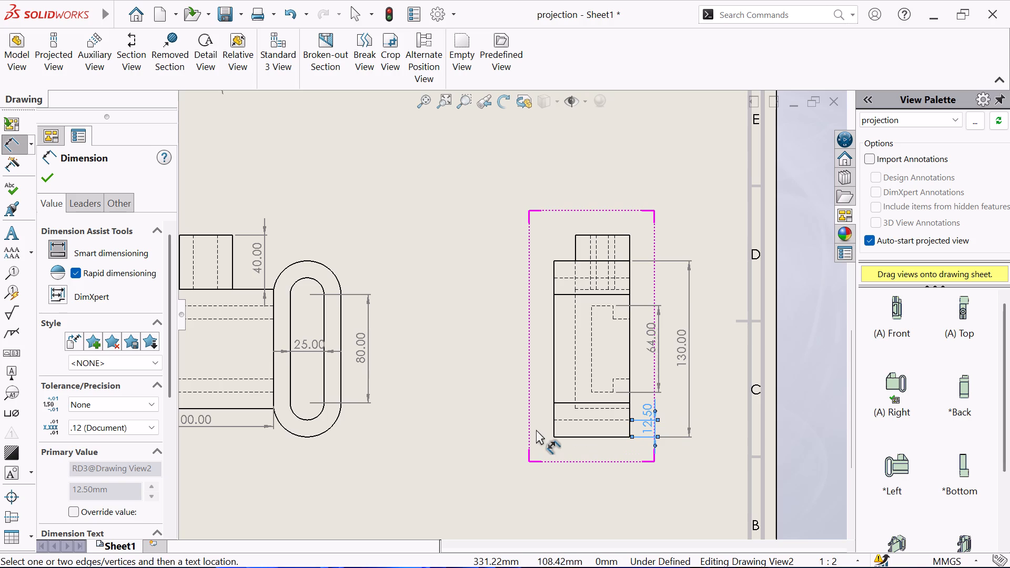
# Dimension the ring's depth below the side view and the cylindrical boss's diameter above it.
pyautogui.click(580, 437)
pyautogui.click(594, 456)
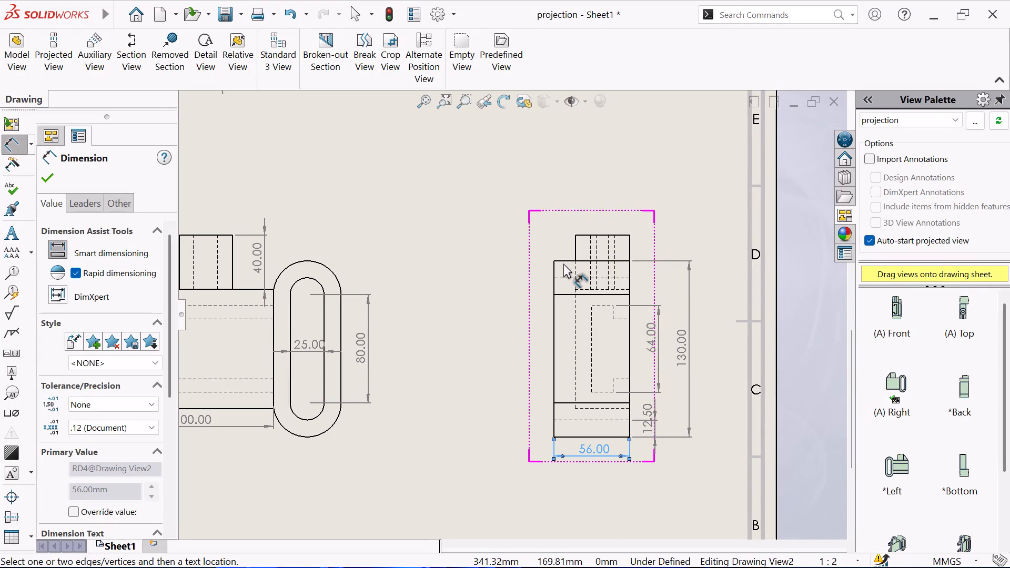
pyautogui.click(622, 235)
pyautogui.click(606, 221)
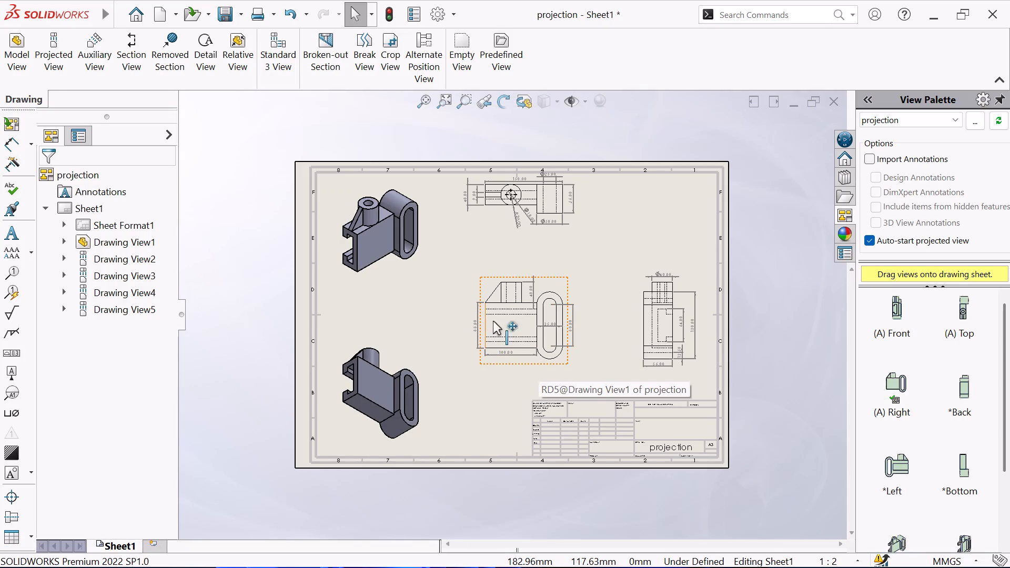
# Check the layout of the dimensioned and isometric views across the whole drawing sheet.
pyautogui.scroll(1, 505, 305)
pyautogui.scroll(-2, 506, 303)
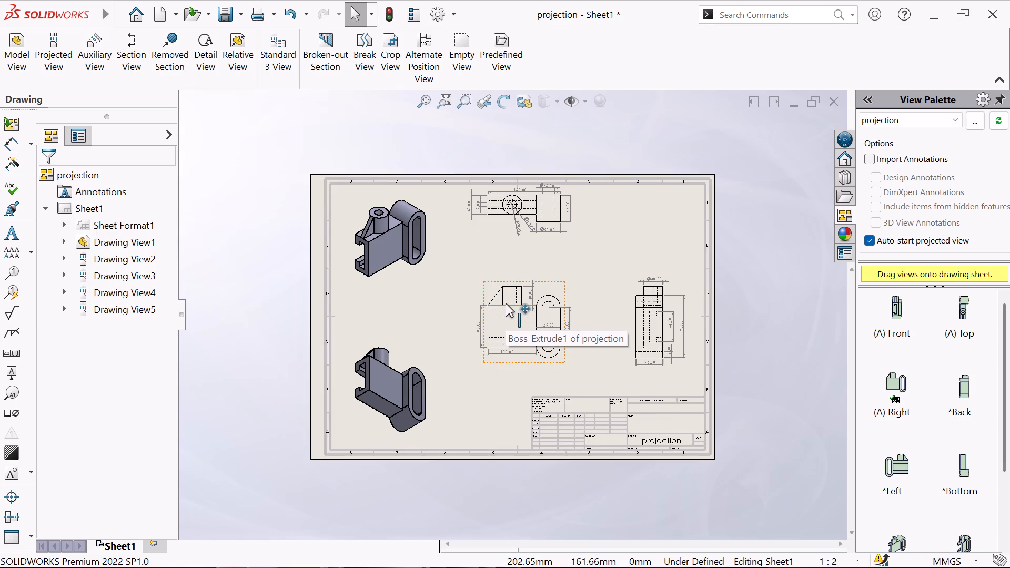
pyautogui.scroll(-1, 506, 303)
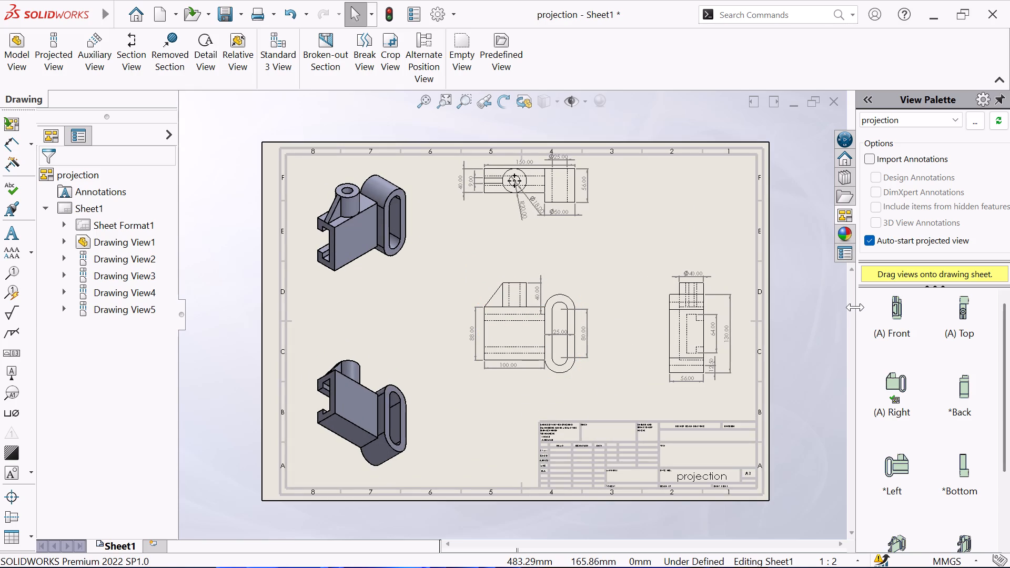
pyautogui.moveTo(855, 307); pyautogui.dragTo(1009, 312)
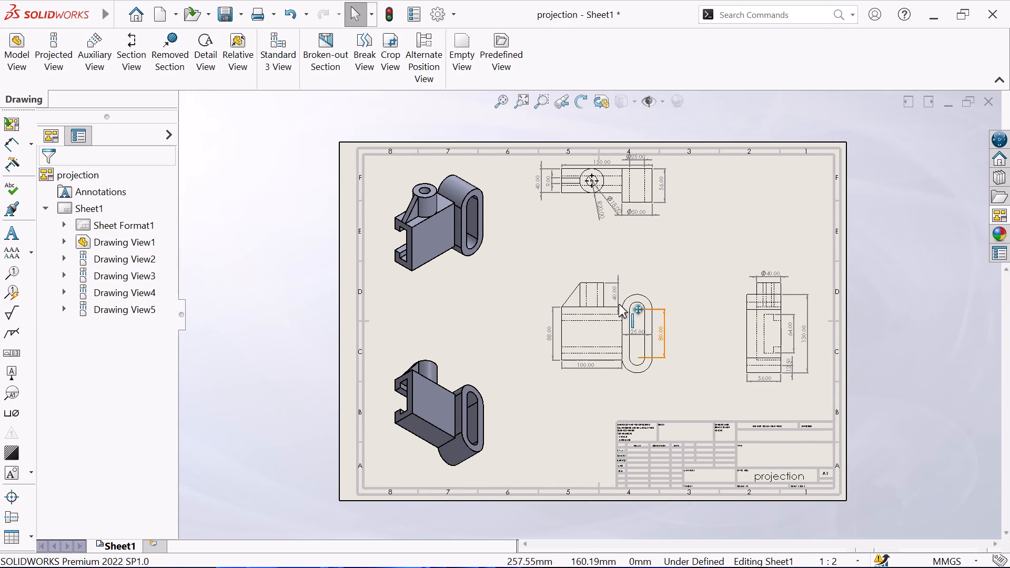
pyautogui.scroll(1, 617, 302)
pyautogui.scroll(-3, 599, 286)
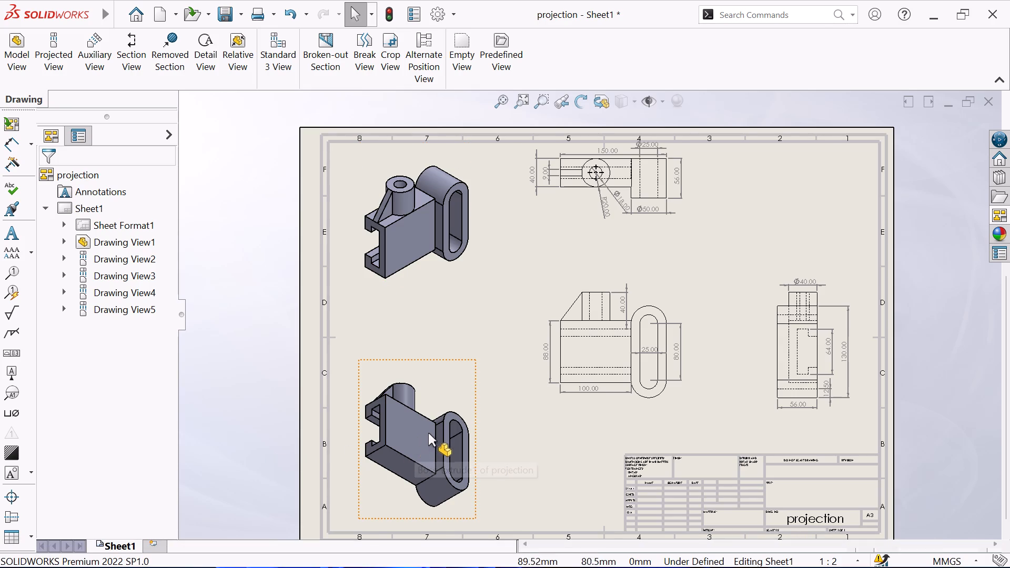
pyautogui.scroll(1, 440, 427)
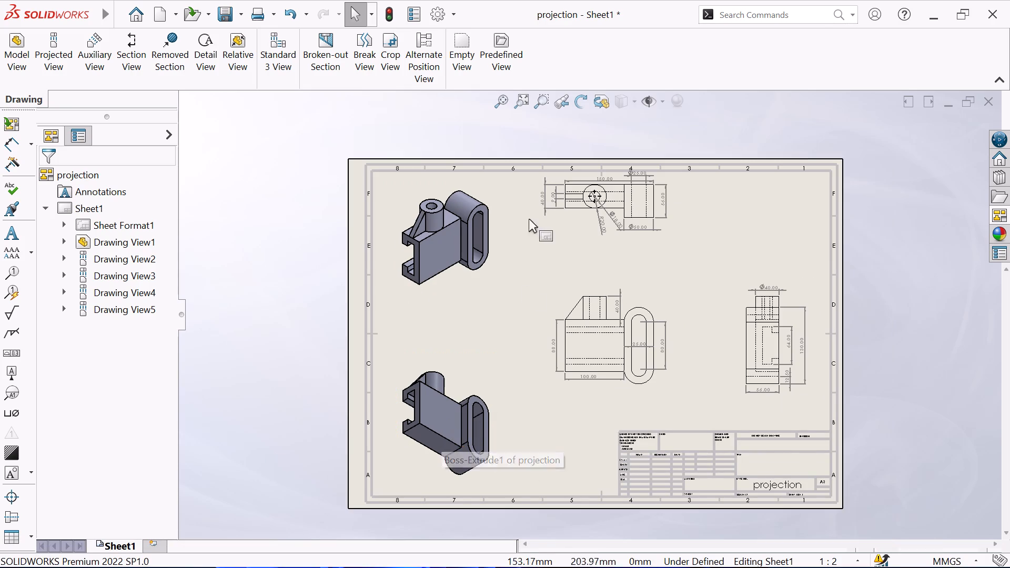
pyautogui.click(502, 99)
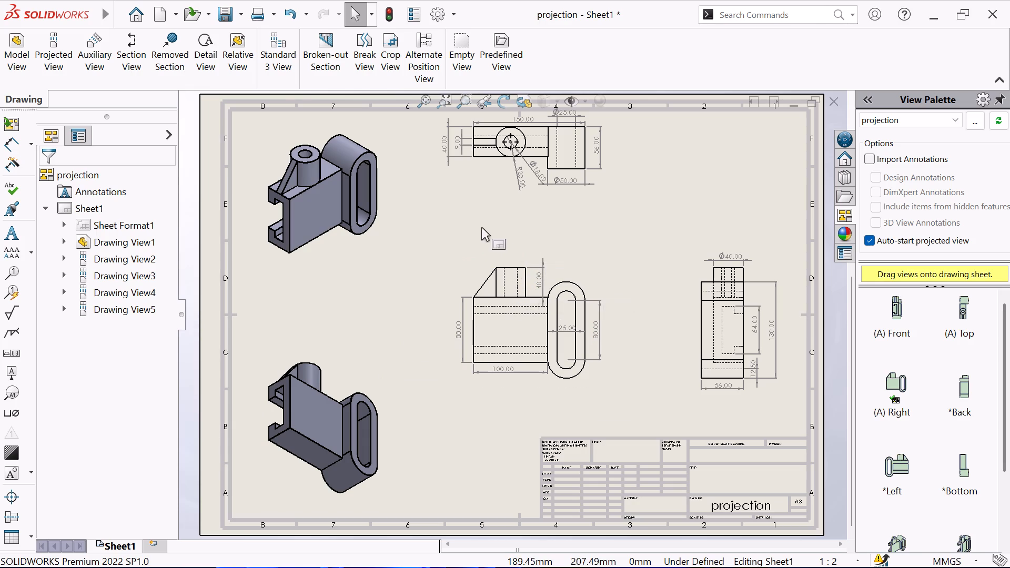
# Move the top view down toward the main view so its dimensions clear the sheet's upper border.
pyautogui.scroll(1, 479, 215)
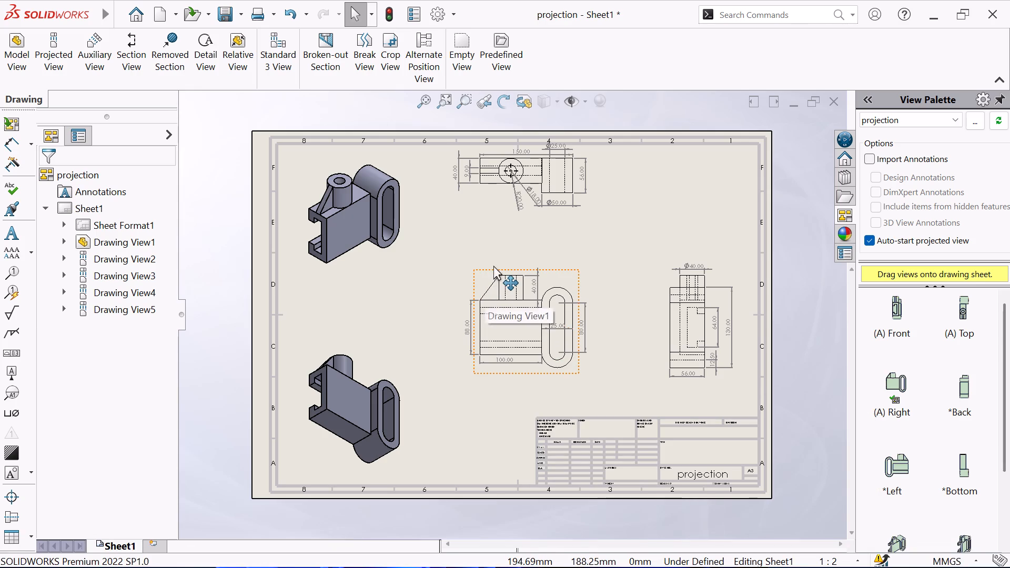
pyautogui.click(585, 150)
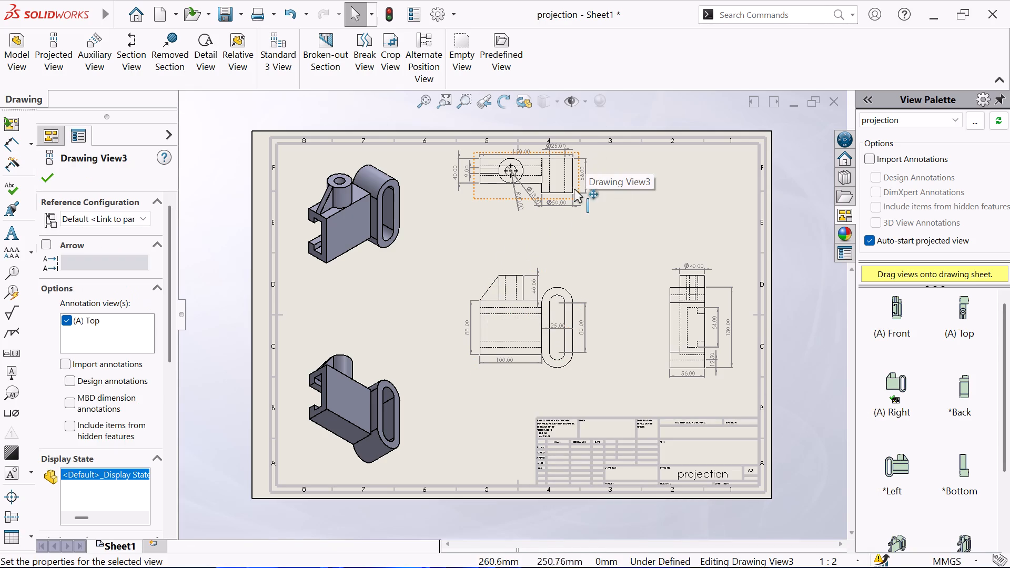
pyautogui.moveTo(473, 194); pyautogui.dragTo(471, 218)
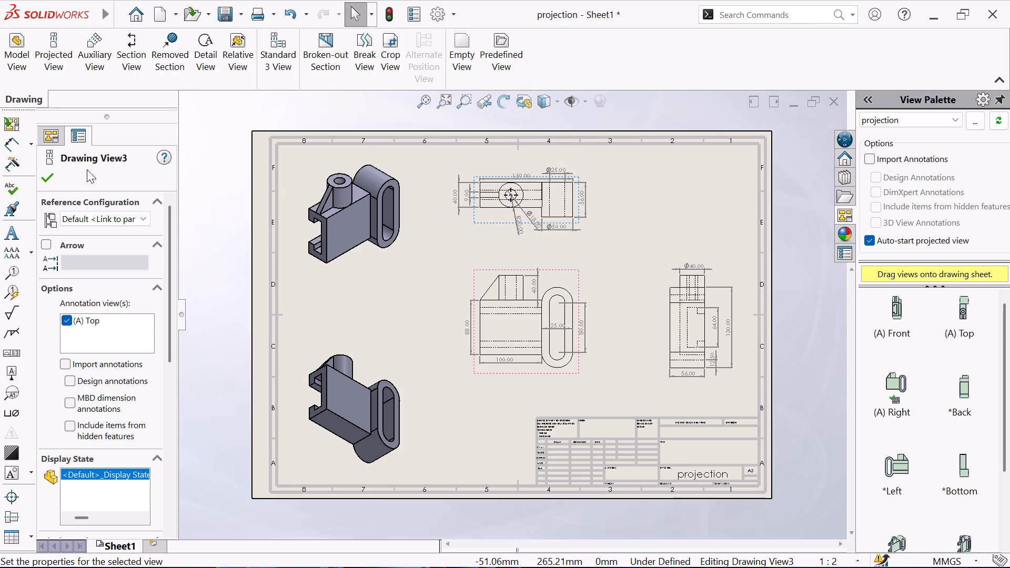
pyautogui.click(45, 171)
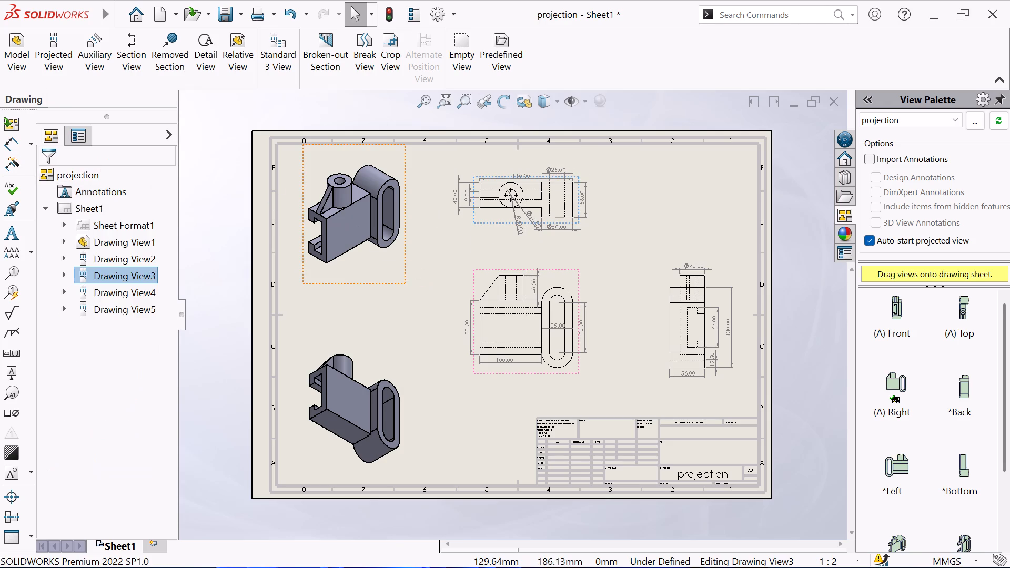
pyautogui.click(426, 105)
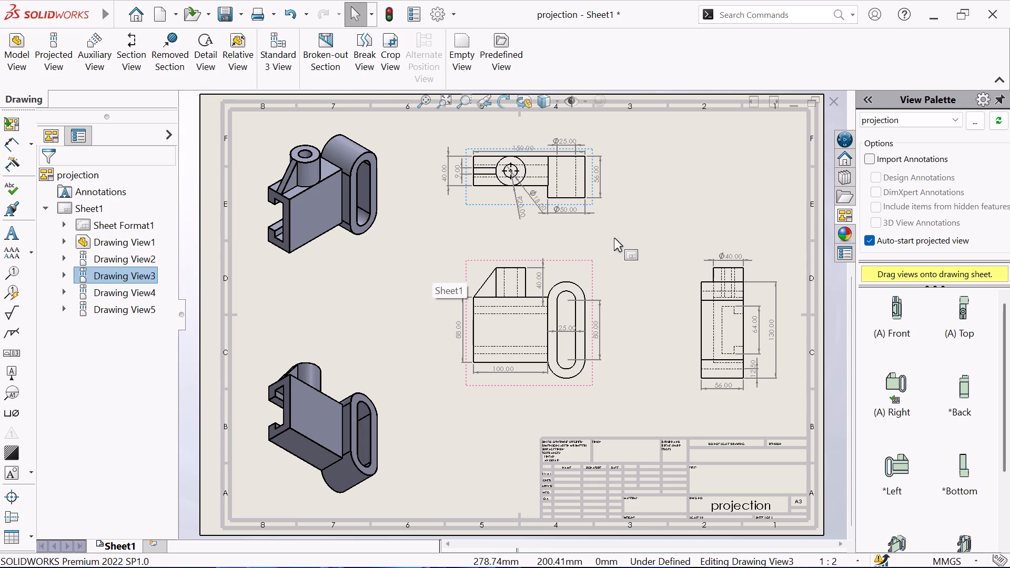
pyautogui.click(669, 191)
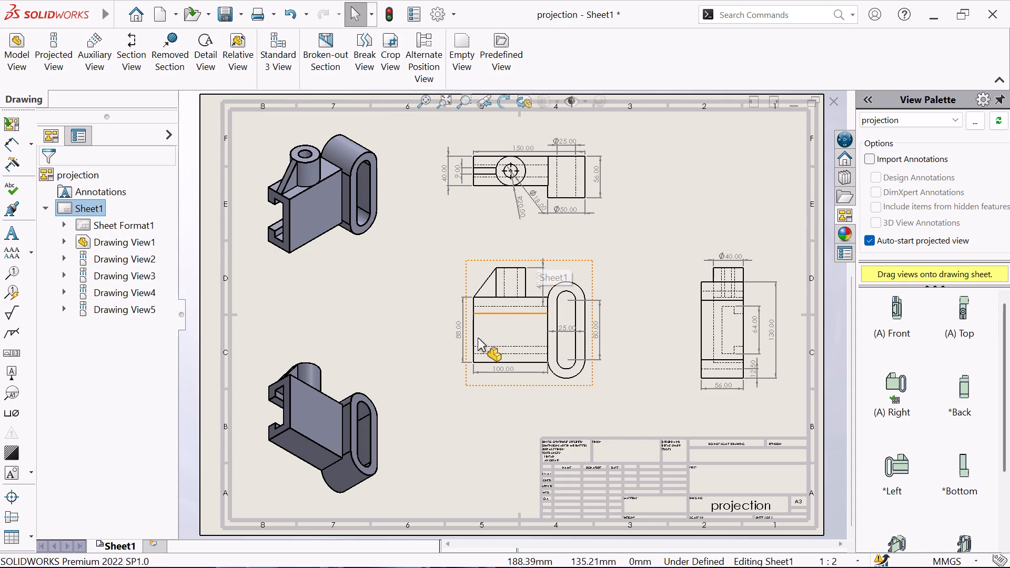
# Reposition the main view slightly lower and to the left, leaving more space beneath the top view.
pyautogui.click(468, 386)
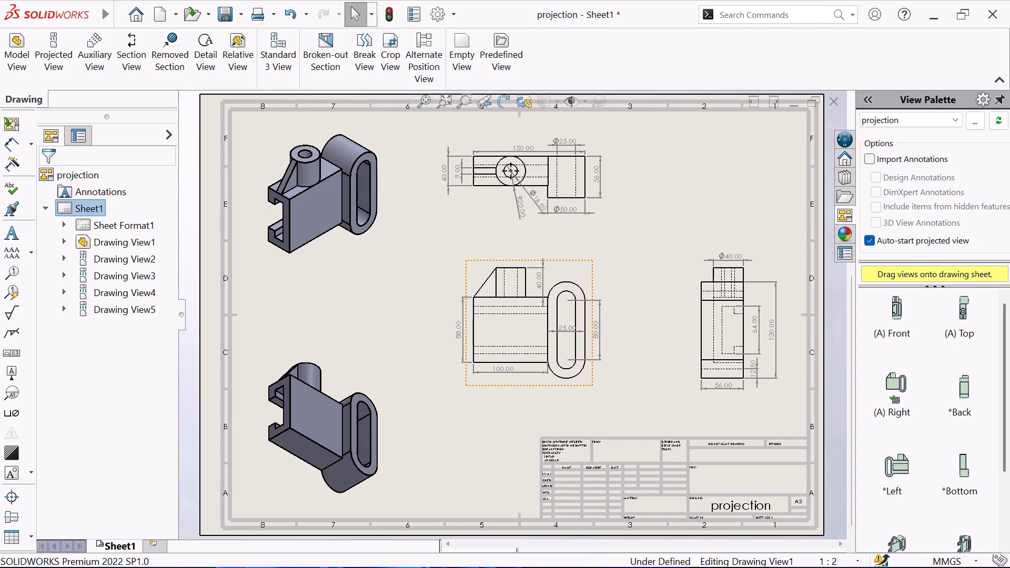
pyautogui.moveTo(468, 386); pyautogui.dragTo(435, 415)
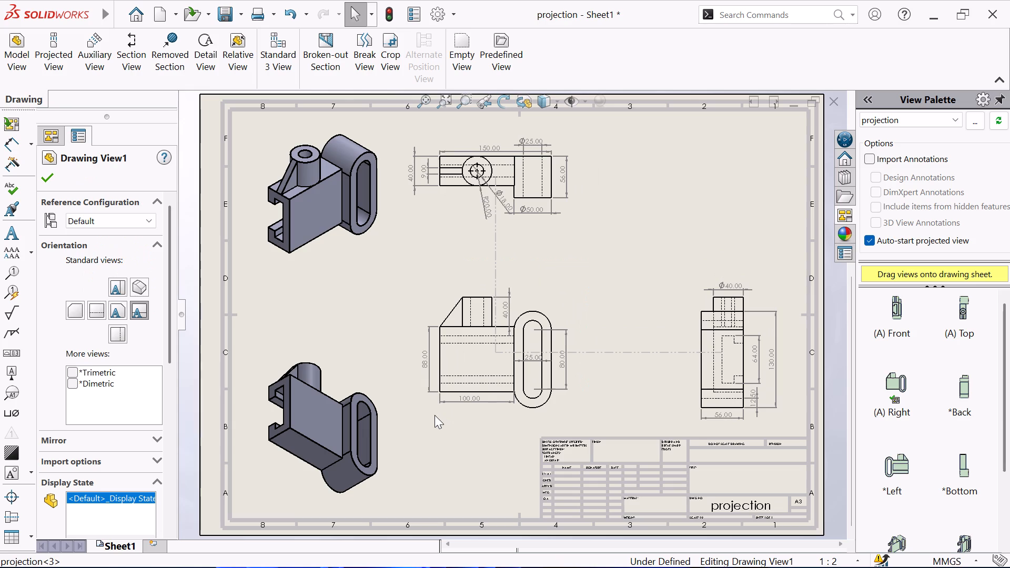
pyautogui.moveTo(435, 415); pyautogui.dragTo(449, 432)
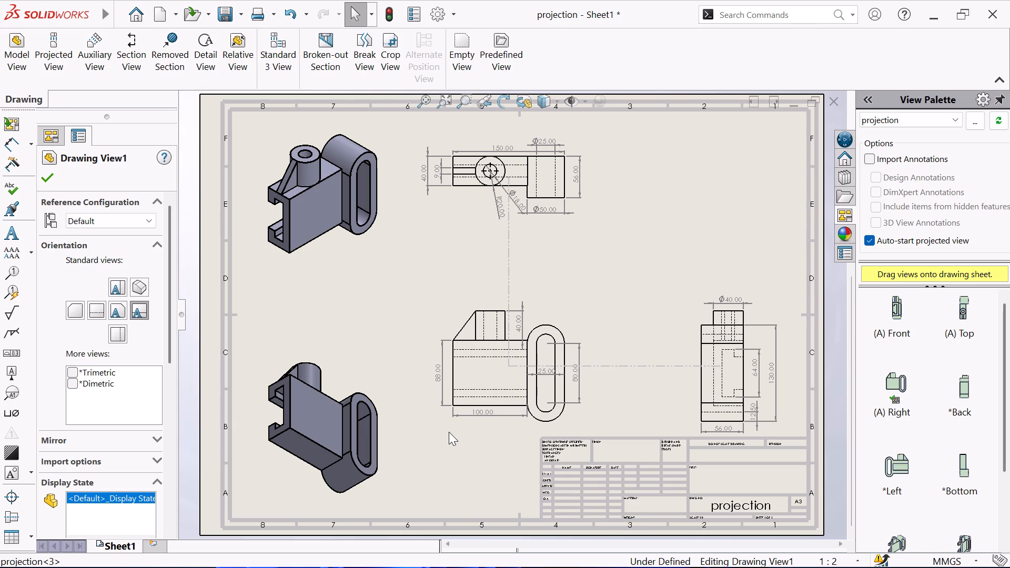
pyautogui.moveTo(449, 432); pyautogui.dragTo(462, 402)
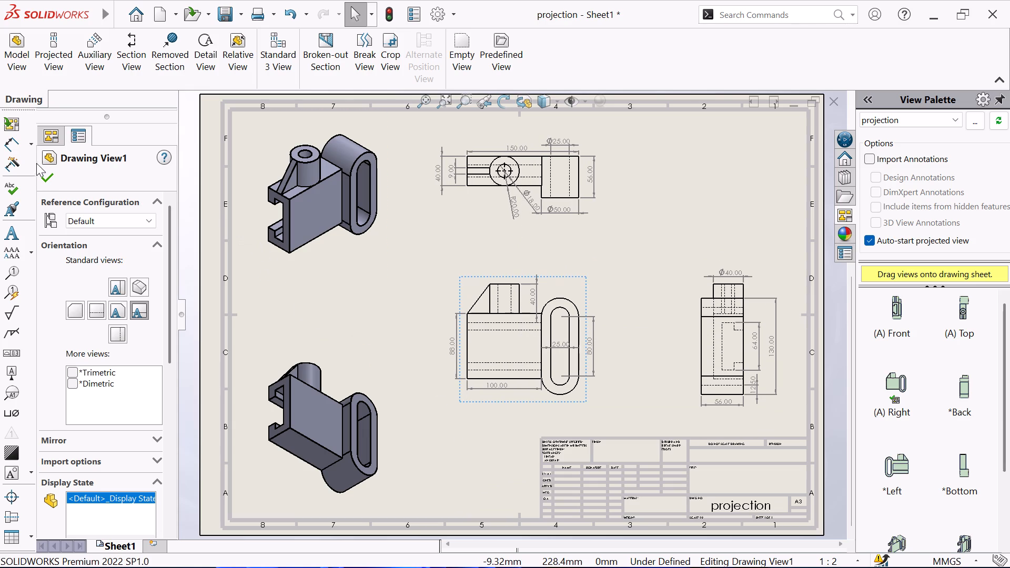
pyautogui.click(41, 176)
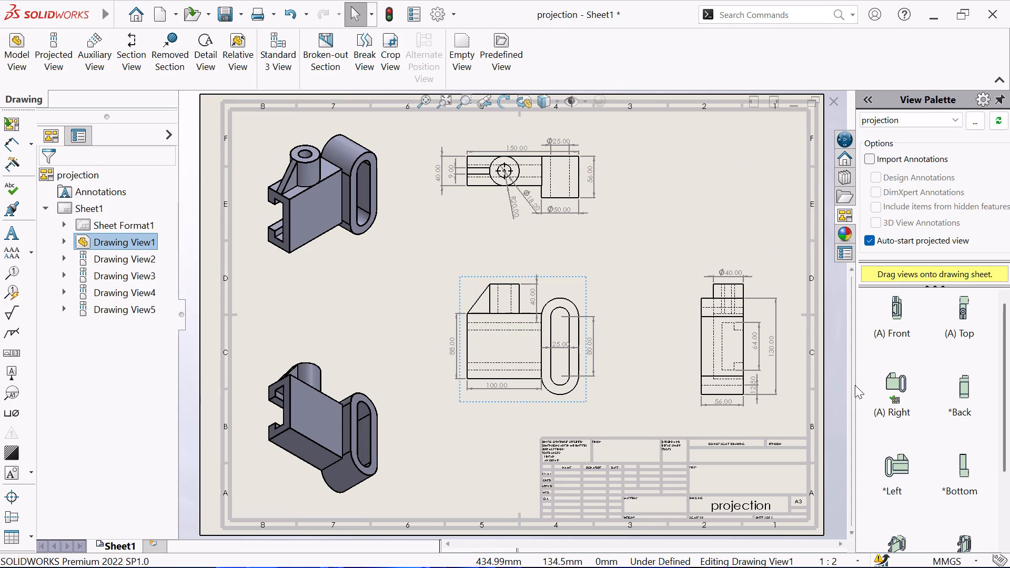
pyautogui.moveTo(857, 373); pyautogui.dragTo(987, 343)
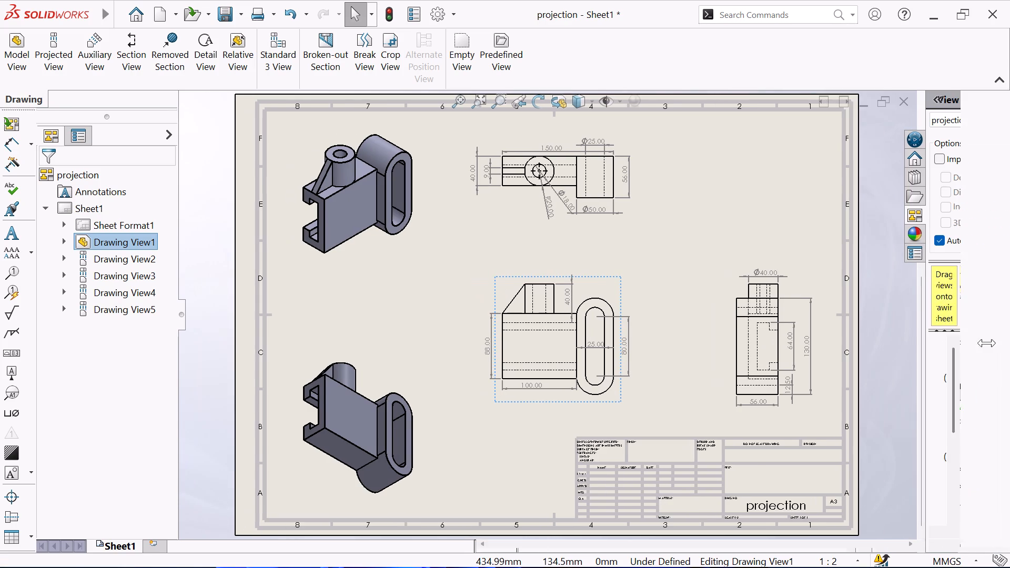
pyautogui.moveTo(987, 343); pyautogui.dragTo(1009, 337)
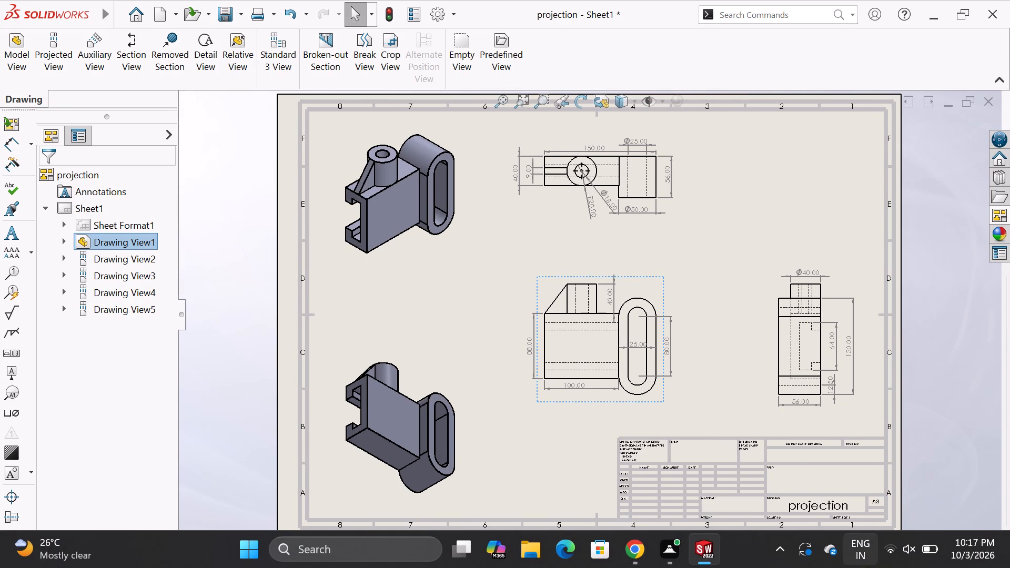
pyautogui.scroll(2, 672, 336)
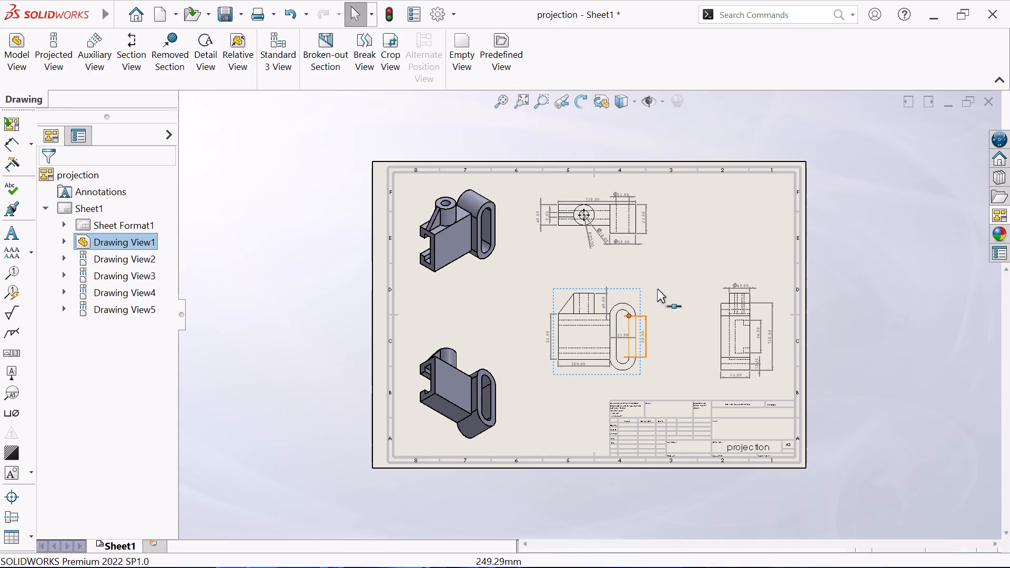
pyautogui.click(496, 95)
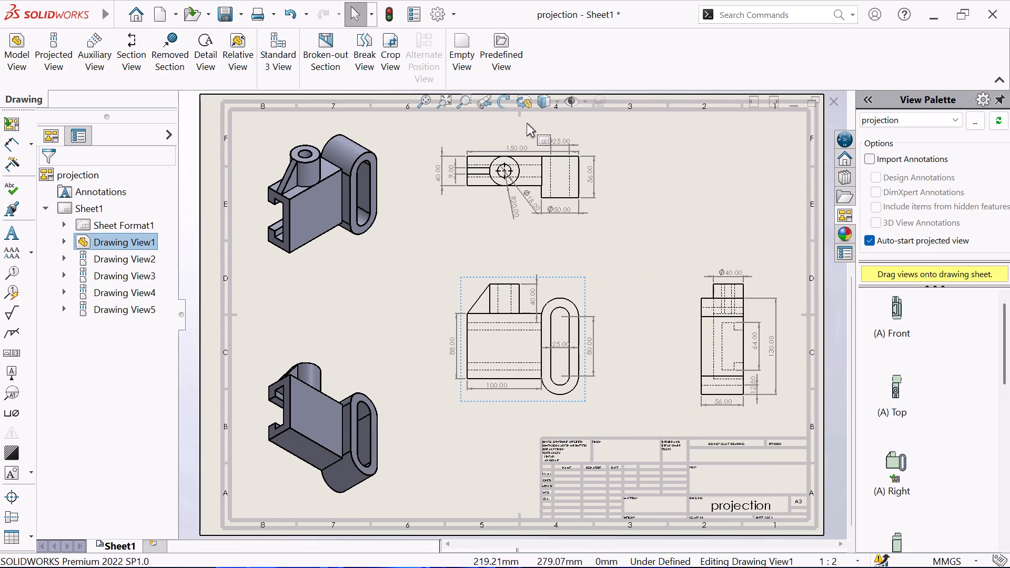
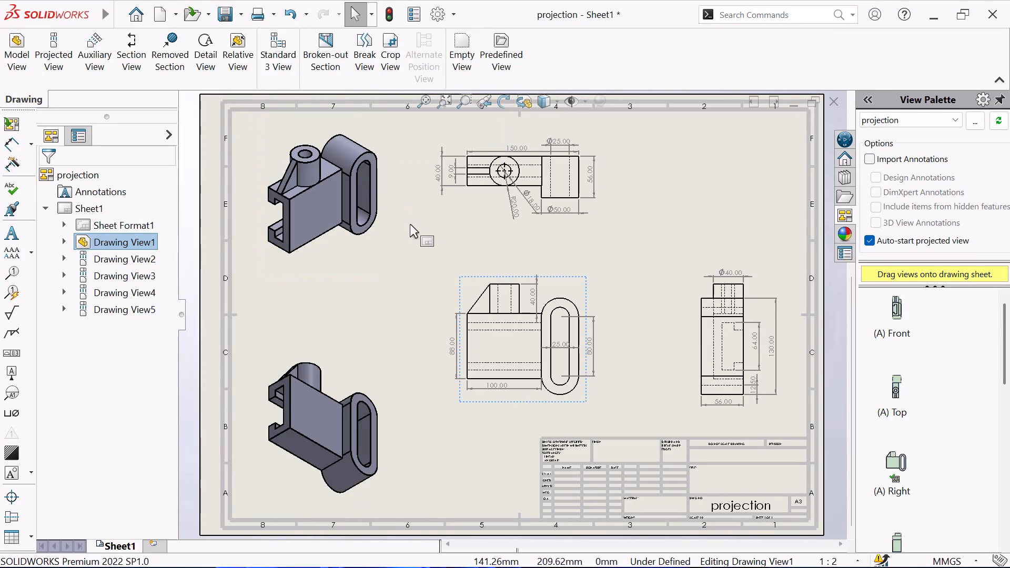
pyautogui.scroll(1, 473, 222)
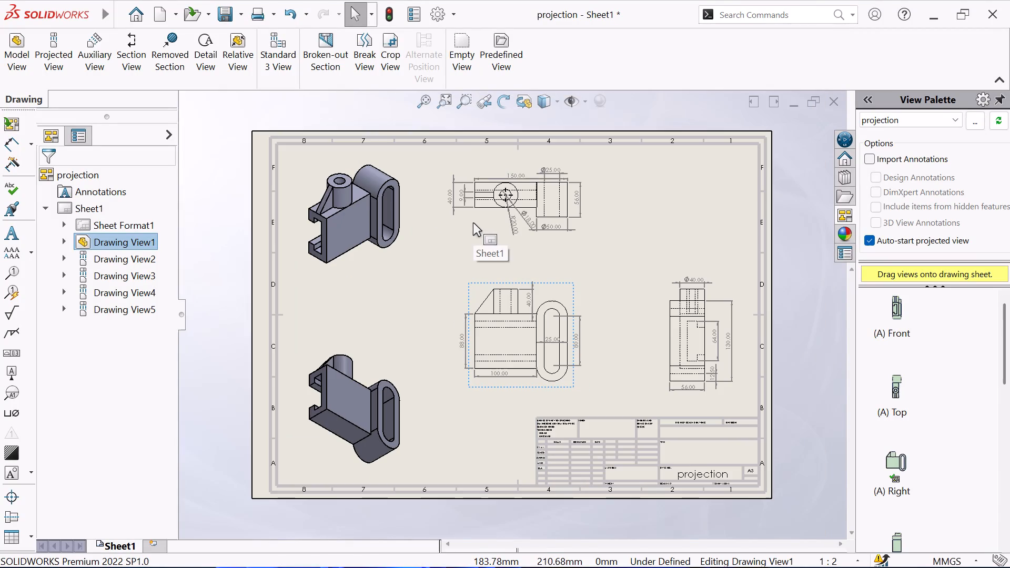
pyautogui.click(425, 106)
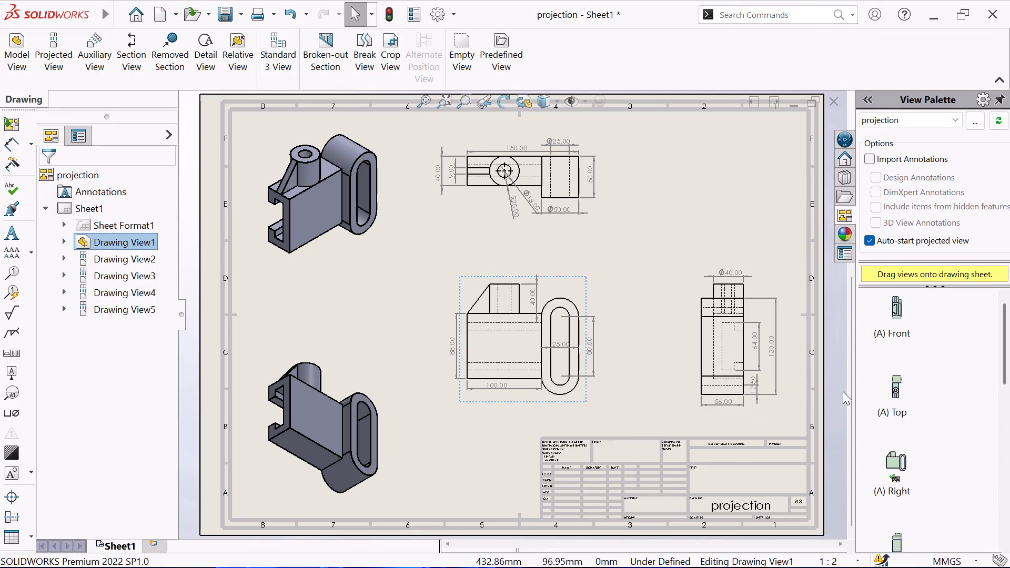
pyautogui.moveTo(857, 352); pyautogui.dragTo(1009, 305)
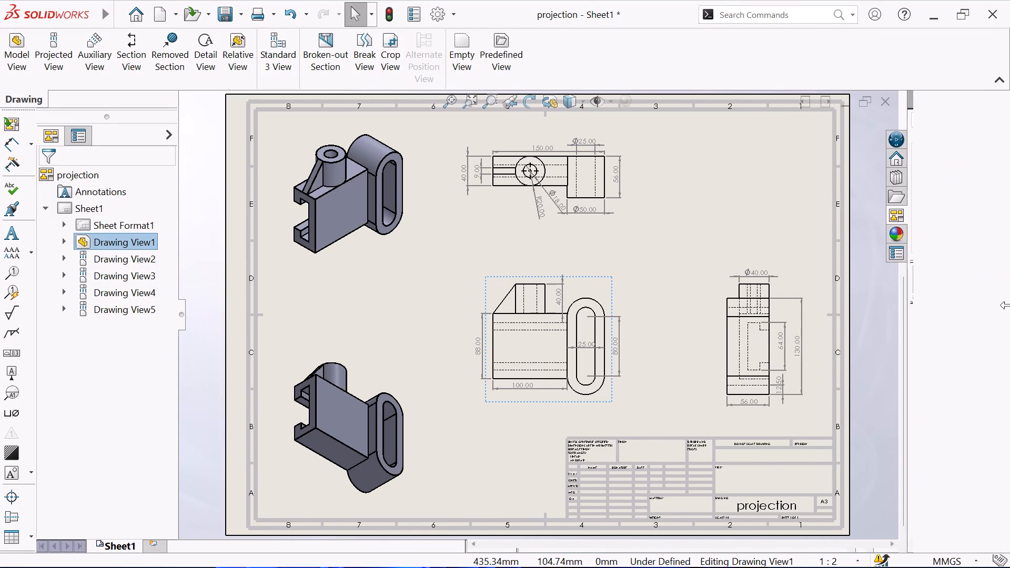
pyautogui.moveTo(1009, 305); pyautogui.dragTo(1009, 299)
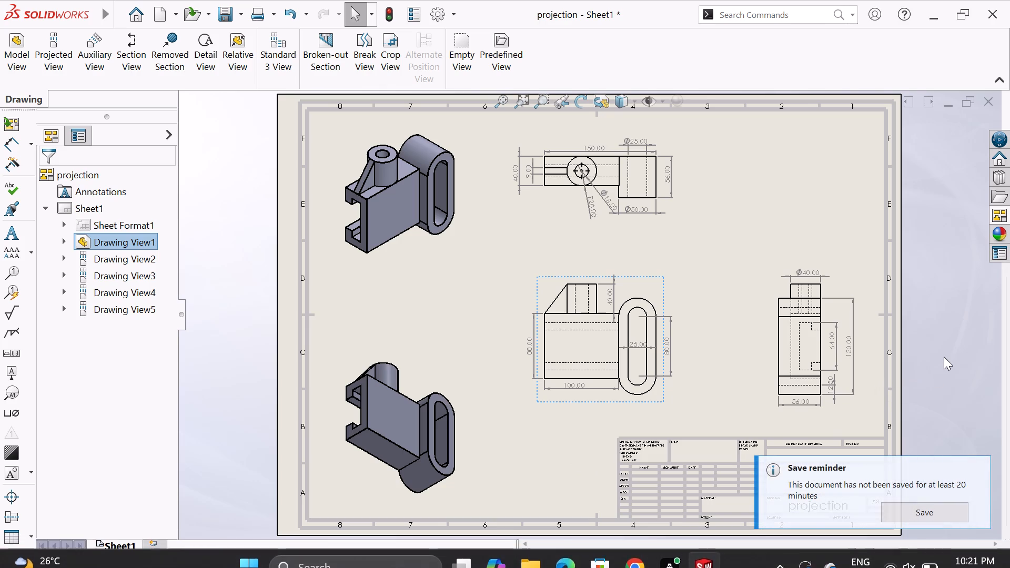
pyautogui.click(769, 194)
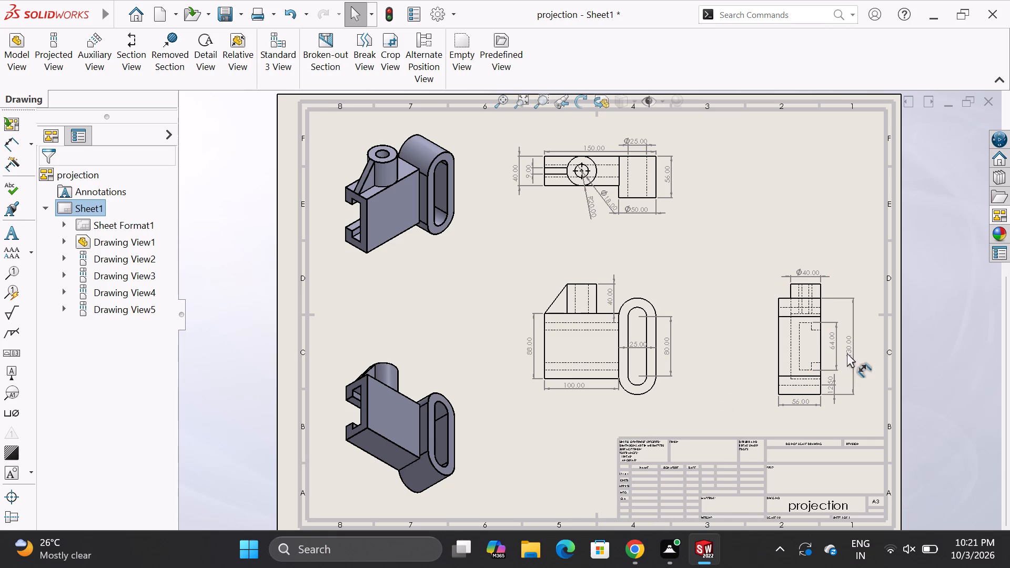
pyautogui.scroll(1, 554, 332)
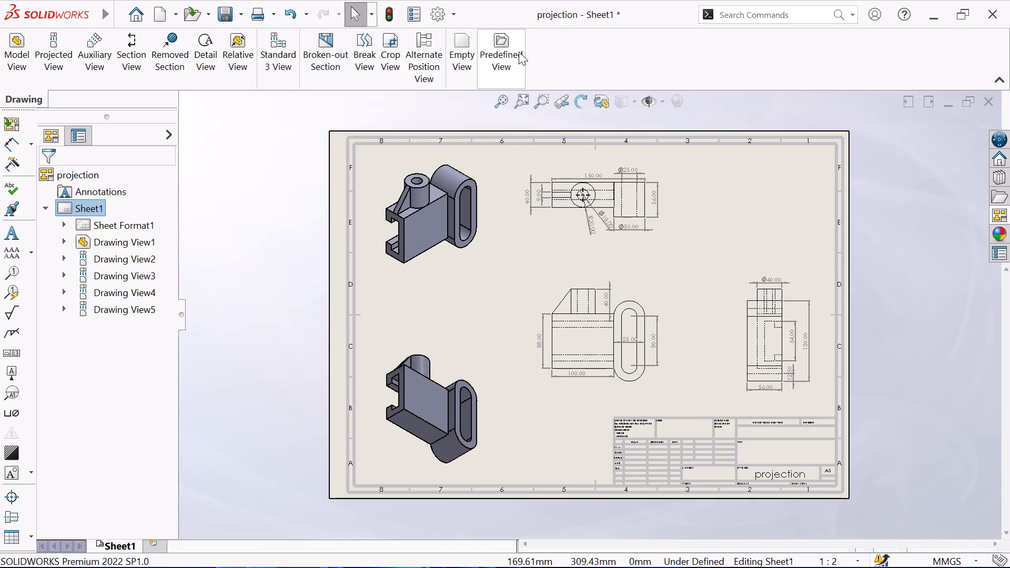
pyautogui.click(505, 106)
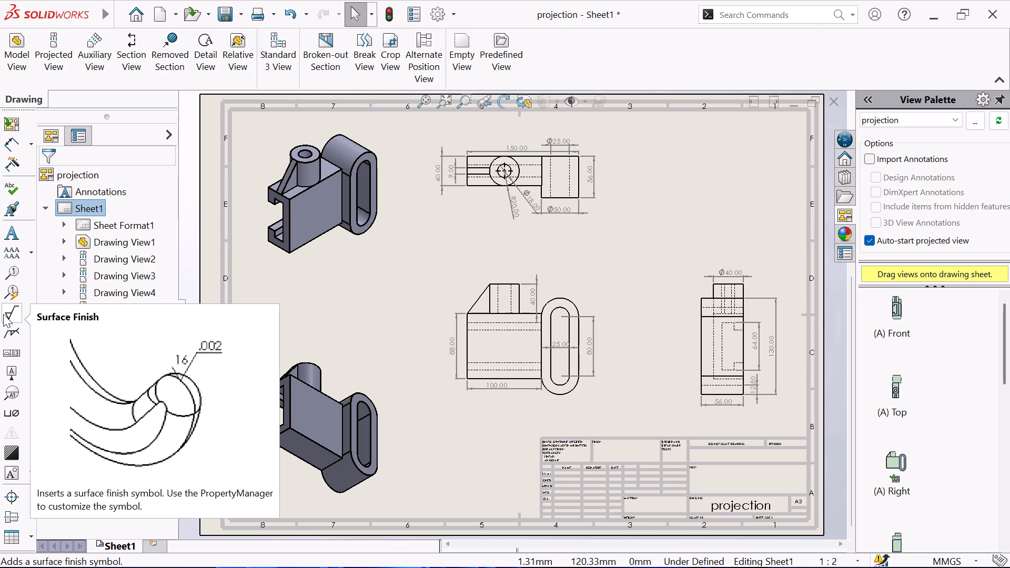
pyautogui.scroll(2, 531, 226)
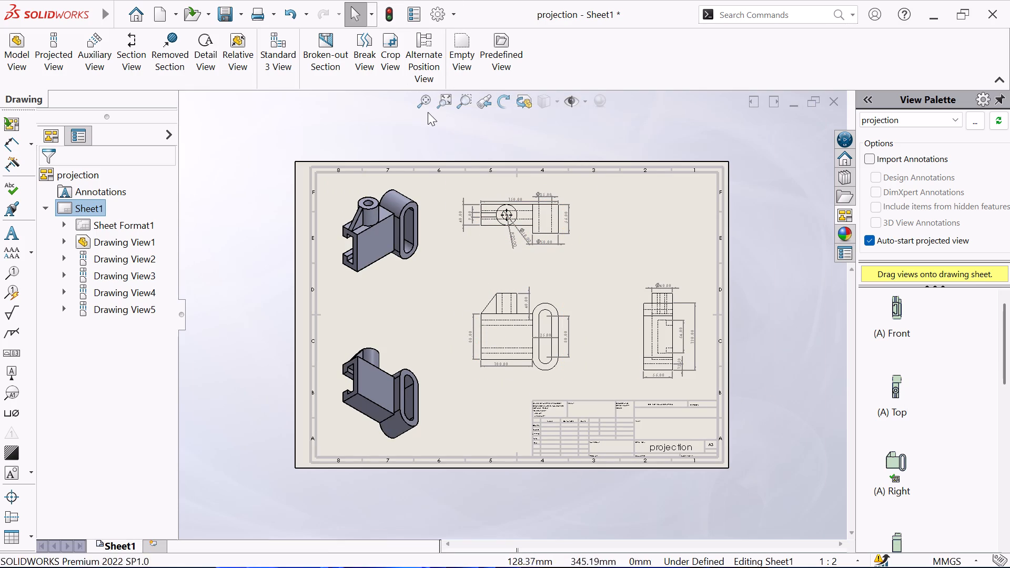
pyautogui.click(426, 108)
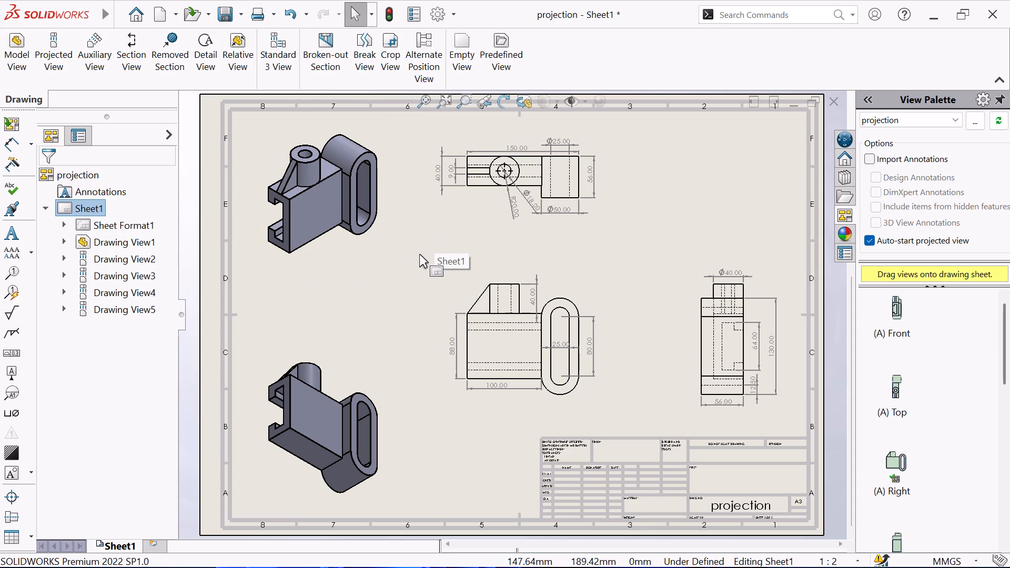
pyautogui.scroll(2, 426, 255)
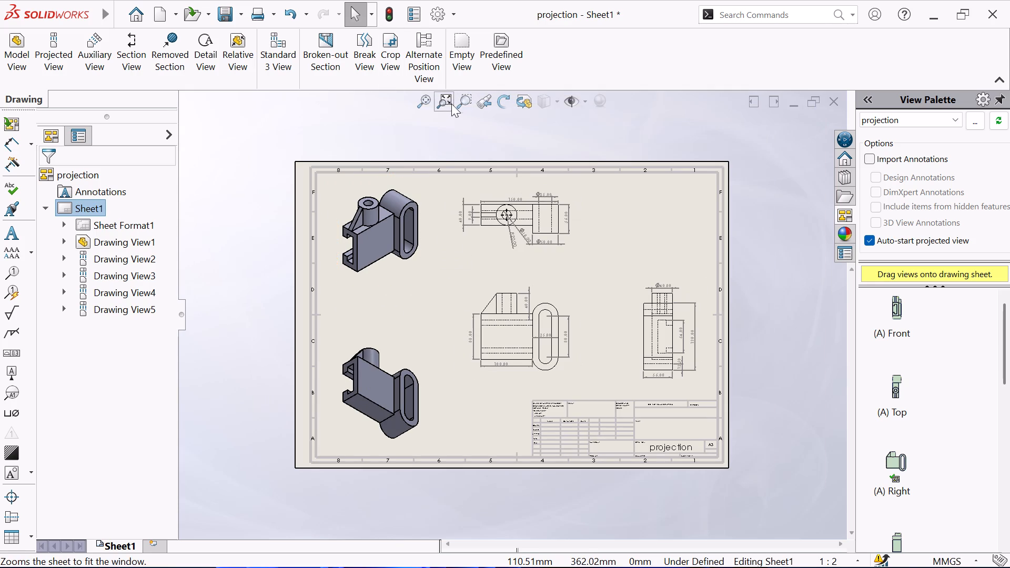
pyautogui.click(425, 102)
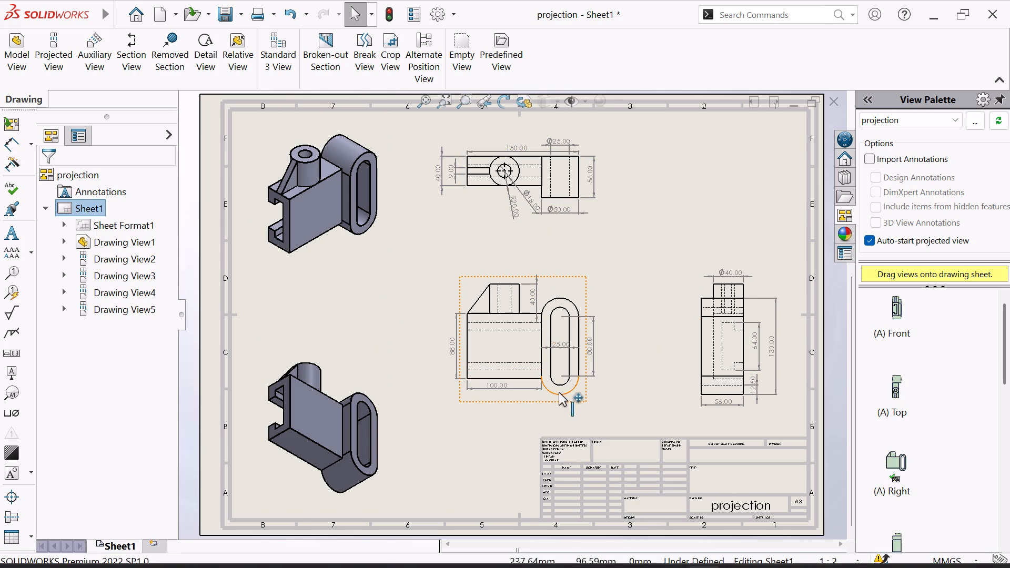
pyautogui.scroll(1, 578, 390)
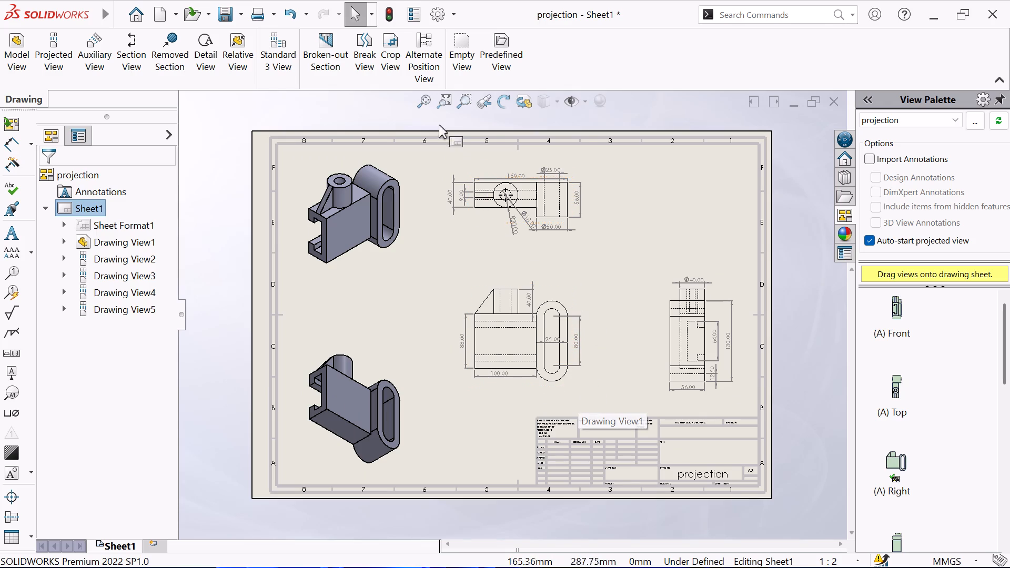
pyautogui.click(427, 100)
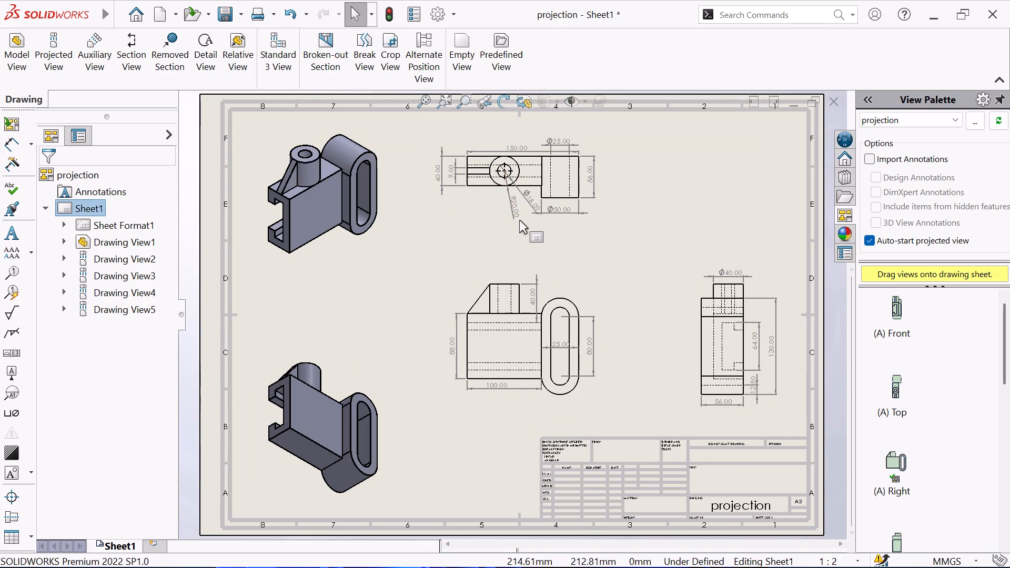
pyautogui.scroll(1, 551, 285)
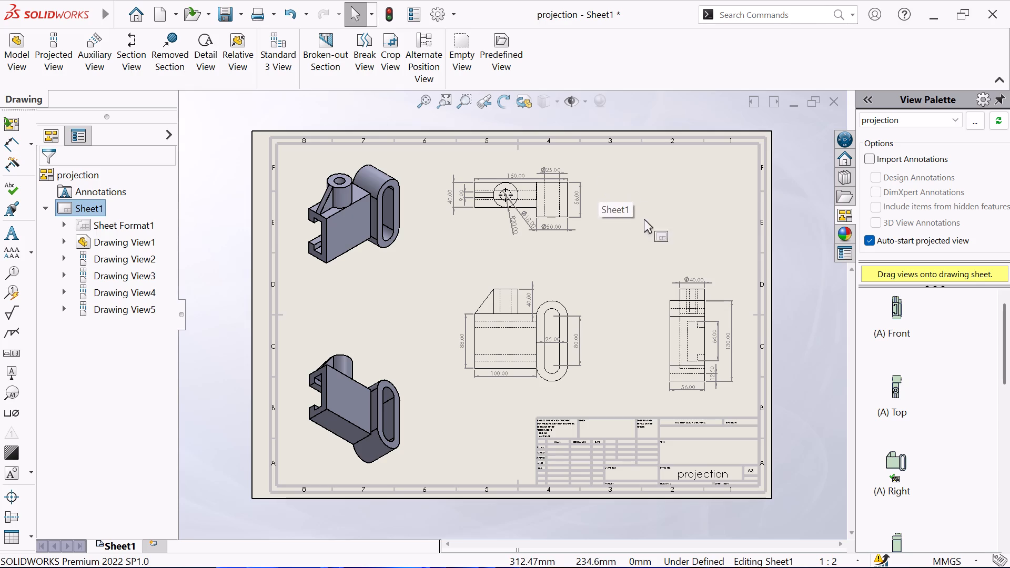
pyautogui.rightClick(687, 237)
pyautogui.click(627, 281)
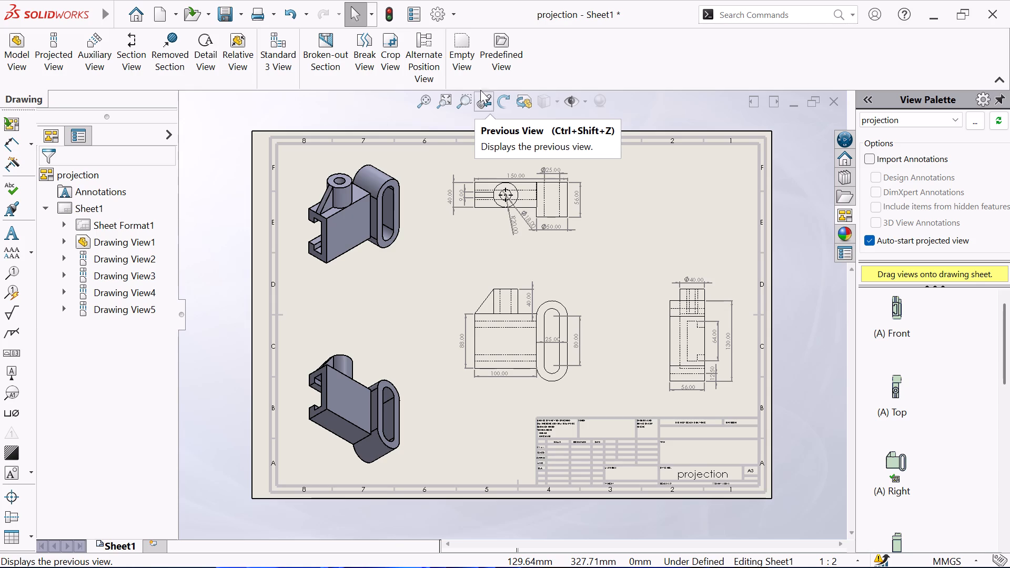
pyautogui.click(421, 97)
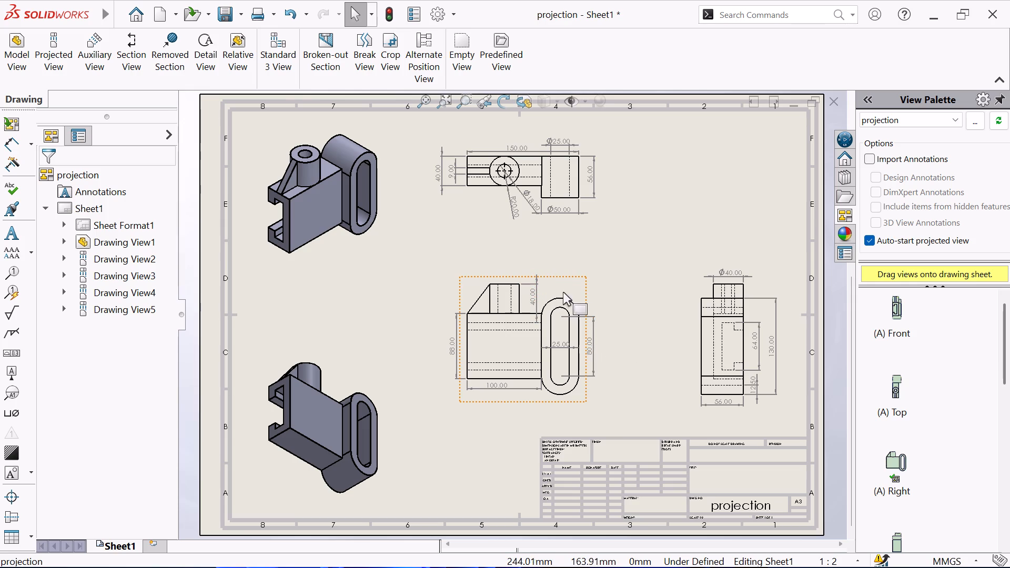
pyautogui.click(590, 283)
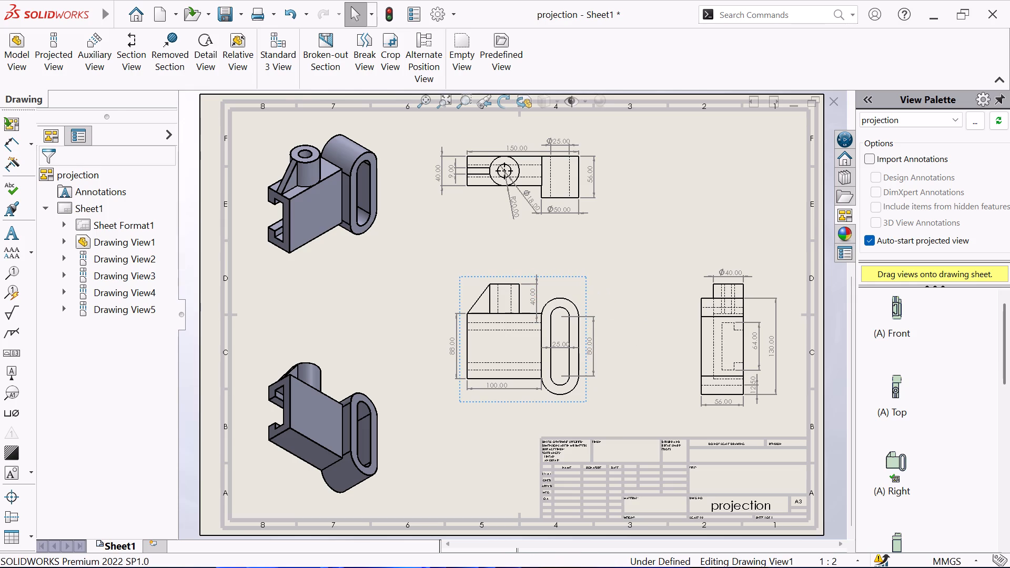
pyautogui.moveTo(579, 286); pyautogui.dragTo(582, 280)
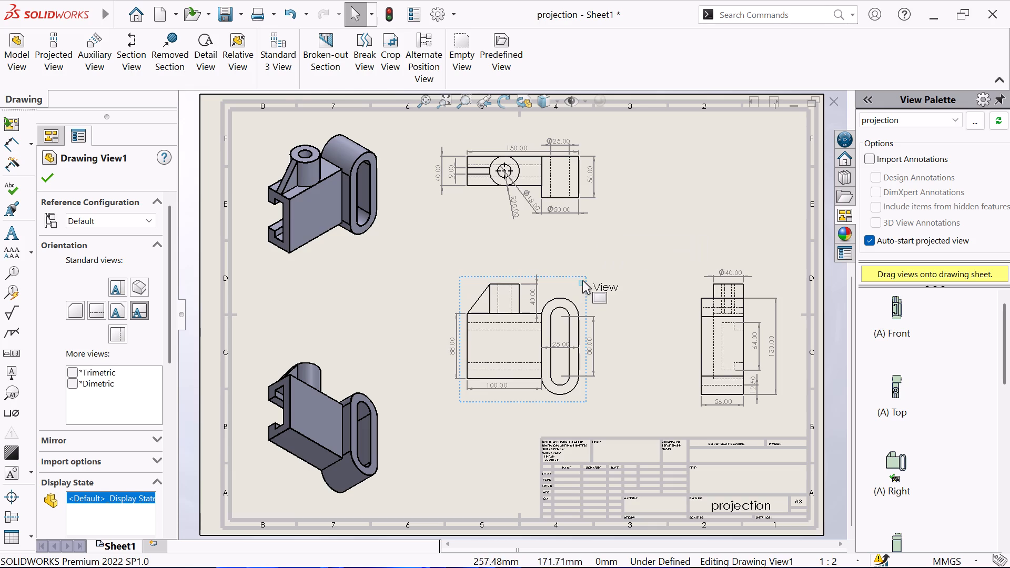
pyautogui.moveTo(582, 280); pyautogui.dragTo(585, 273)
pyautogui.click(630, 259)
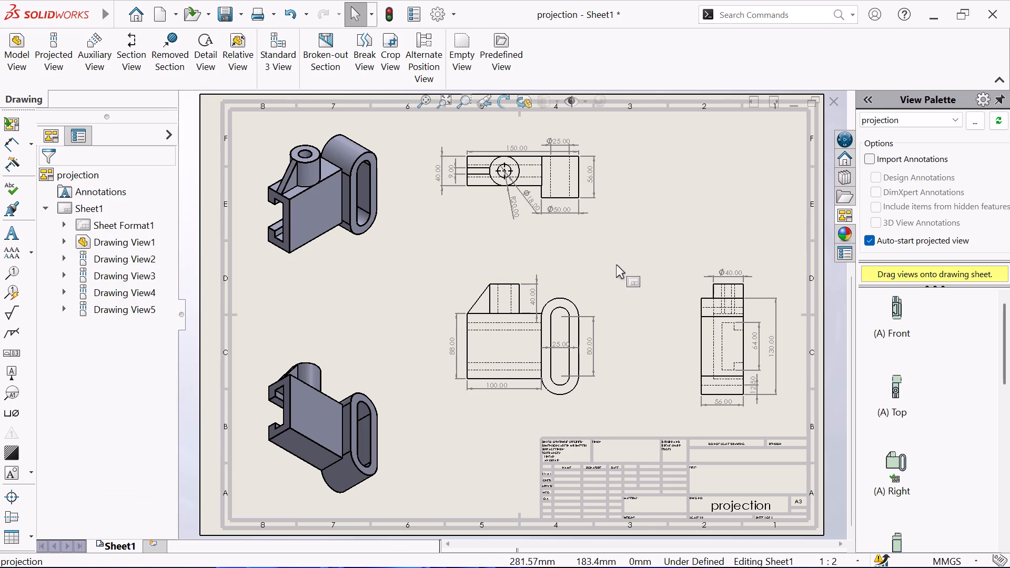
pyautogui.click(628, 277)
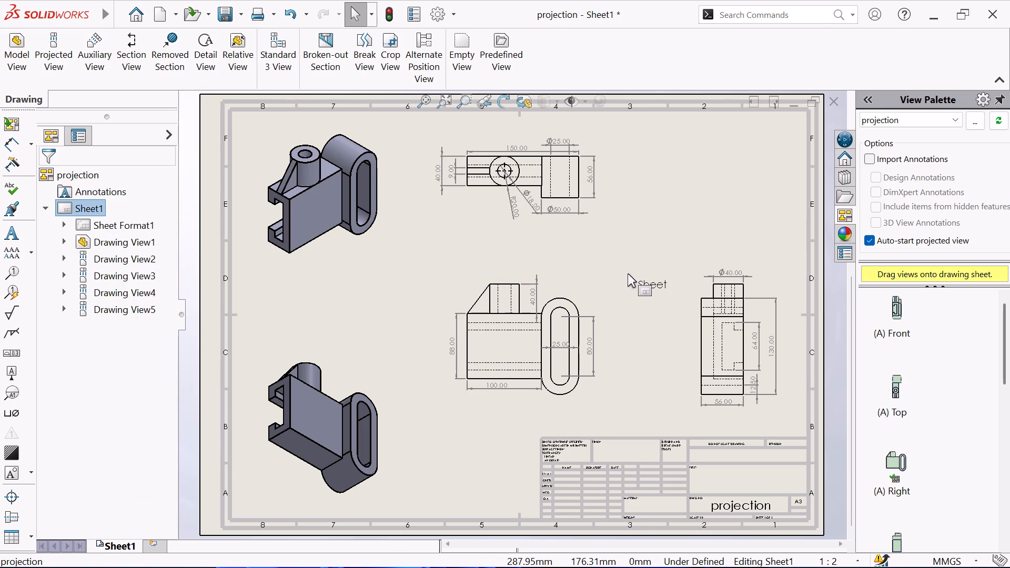
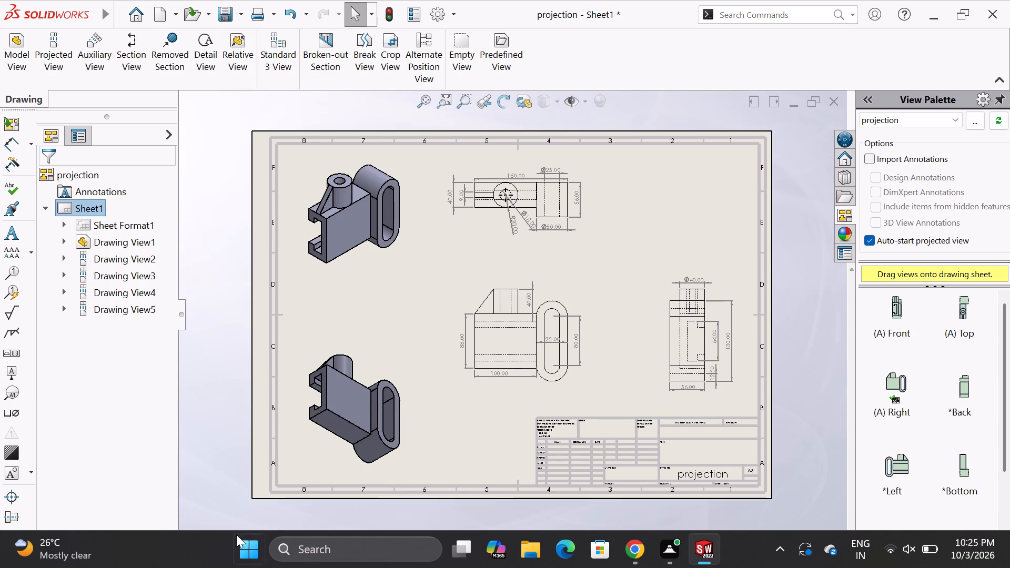
# Dimension the lip depth and the inner pocket depth of the hidden T-shaped slot in the side view with Smart Dimension.
pyautogui.click(427, 108)
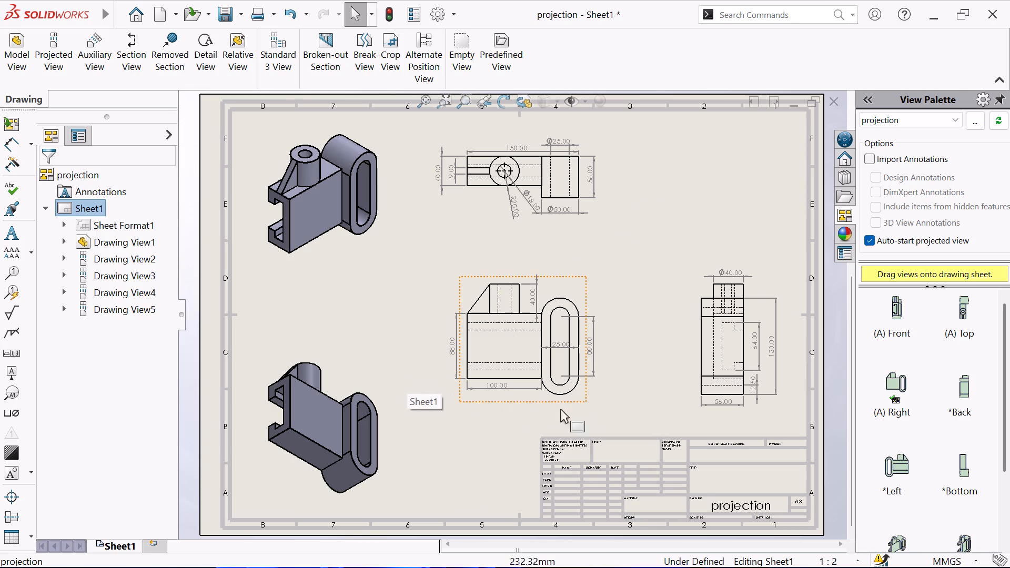
pyautogui.scroll(-2, 790, 383)
pyautogui.scroll(-1, 745, 384)
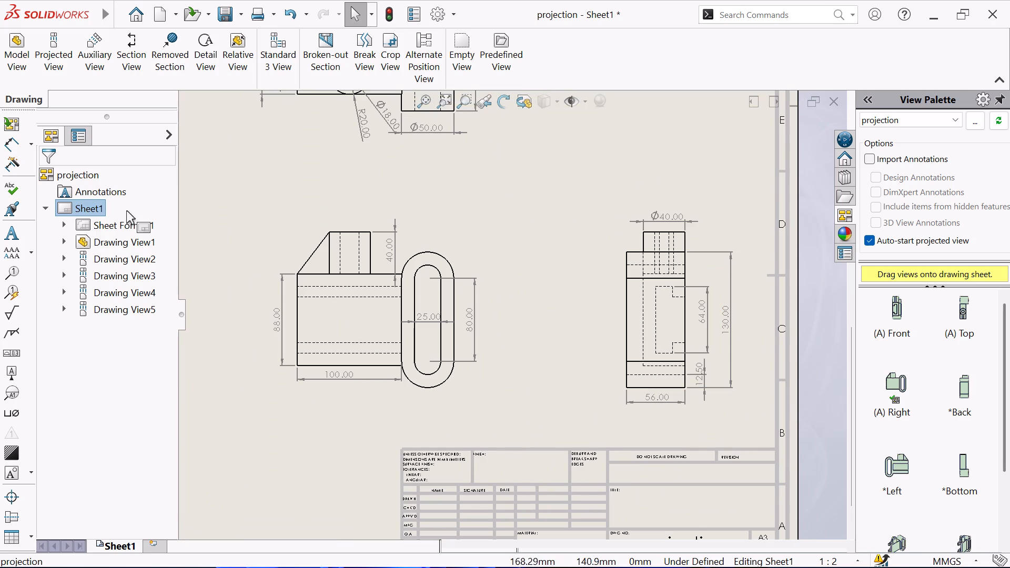
pyautogui.click(7, 150)
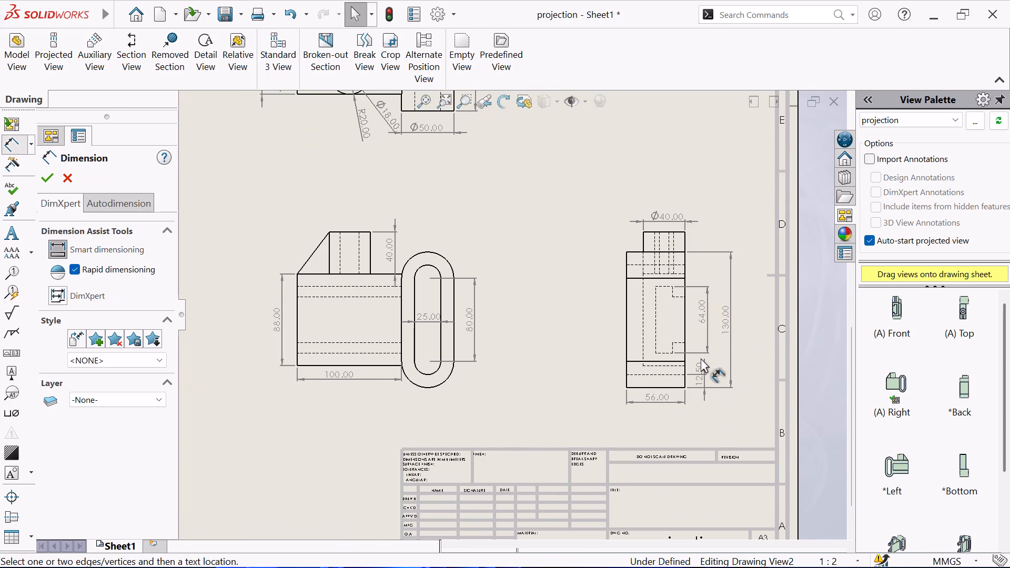
pyautogui.scroll(-2, 686, 334)
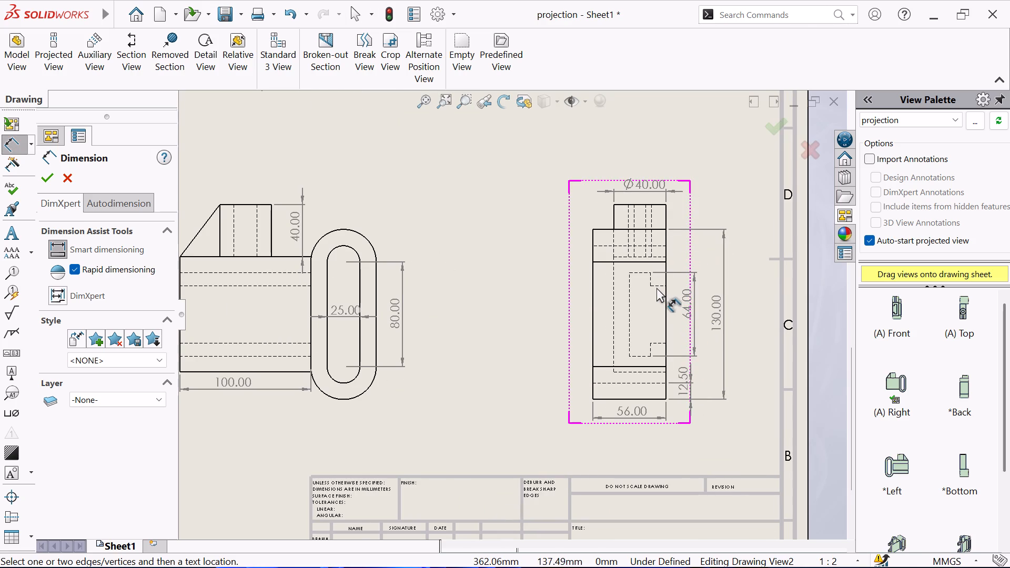
pyautogui.click(657, 286)
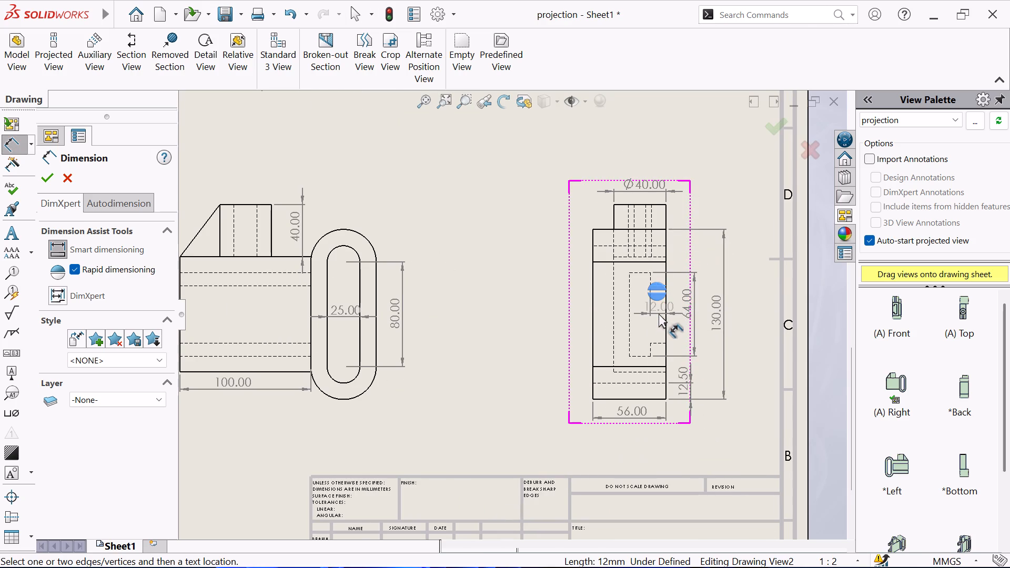
pyautogui.click(659, 313)
pyautogui.click(639, 274)
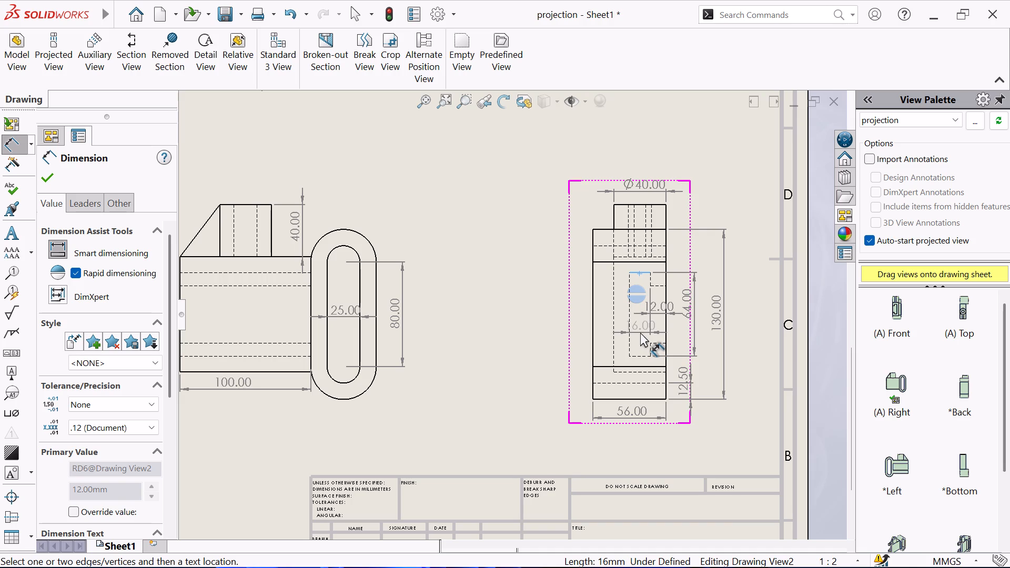
pyautogui.click(640, 332)
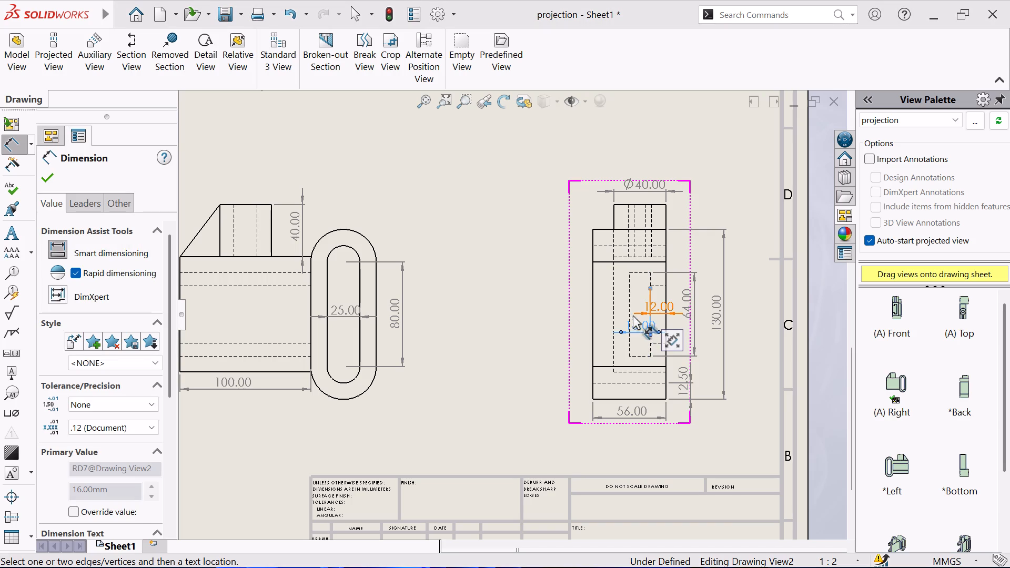
pyautogui.rightClick(754, 209)
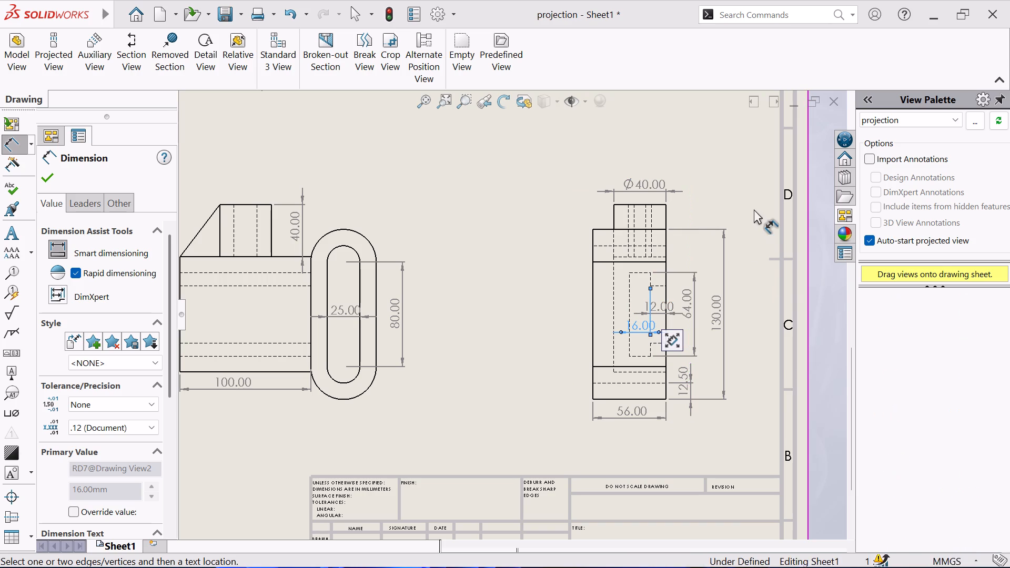
pyautogui.click(785, 273)
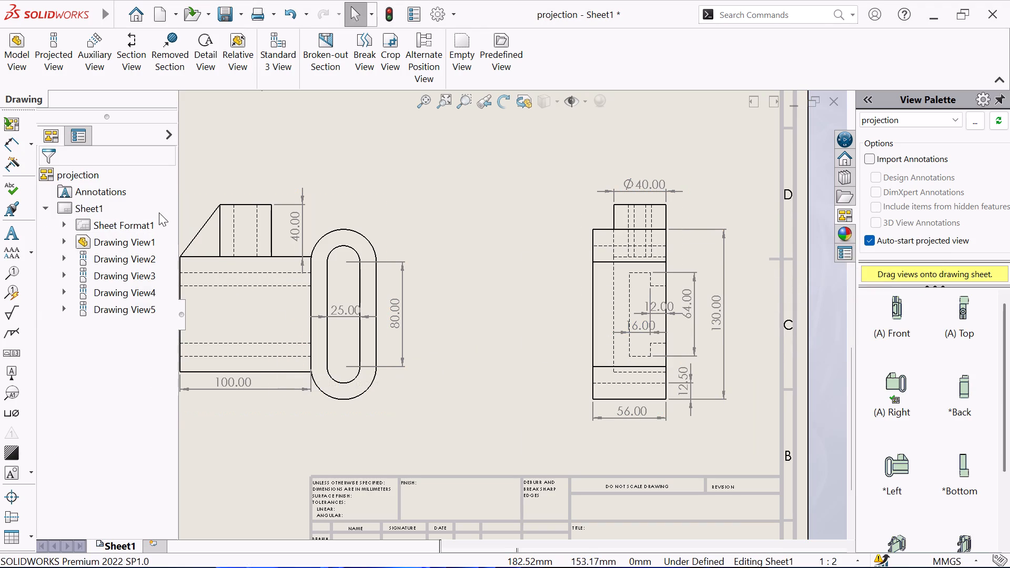
# Save the drawing as a SOLIDWORKS Drawing file named "projection draftting".
pyautogui.hotkey('ctrl', 's')
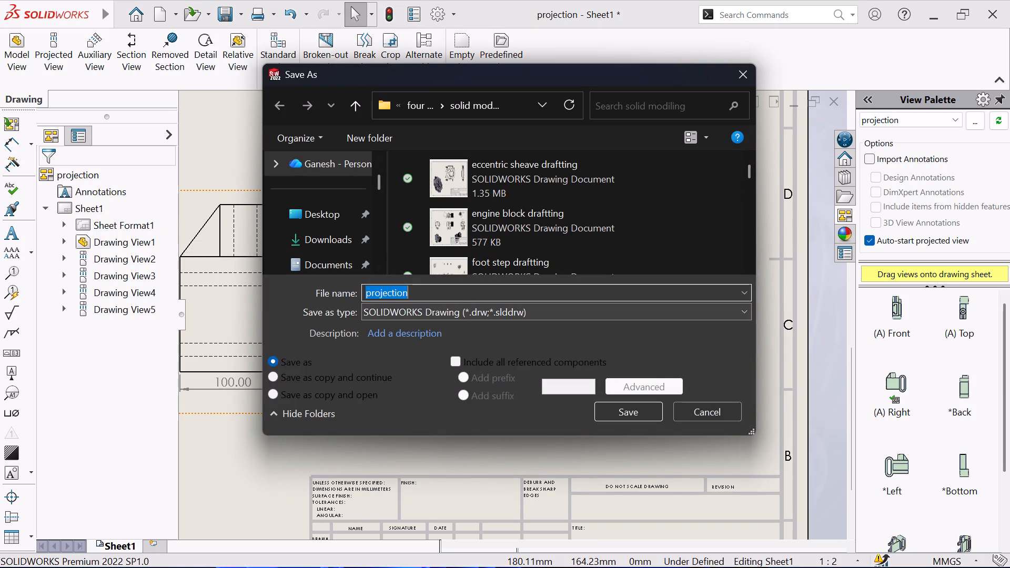
pyautogui.click(459, 293)
pyautogui.press('space')
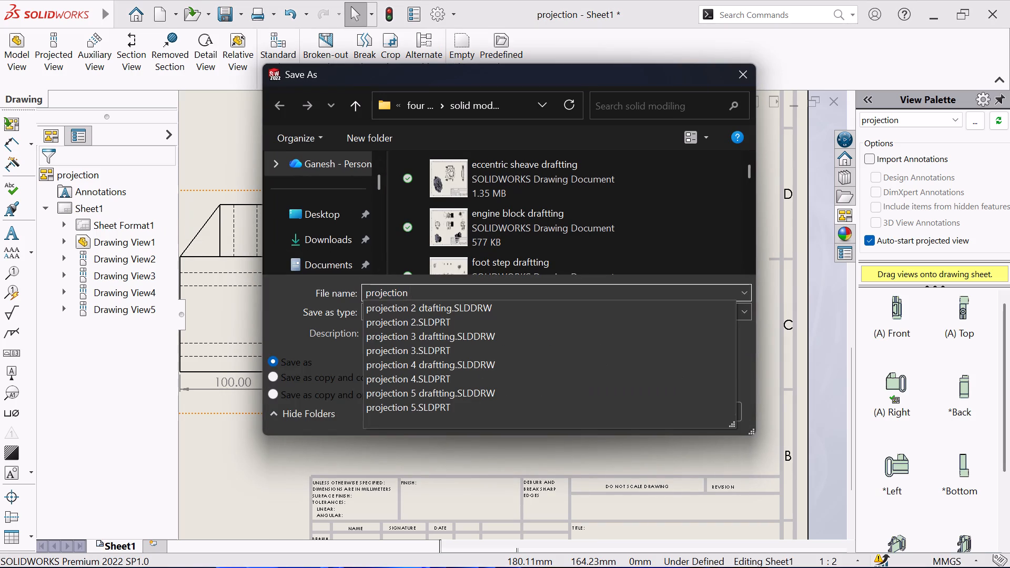
pyautogui.press('d')
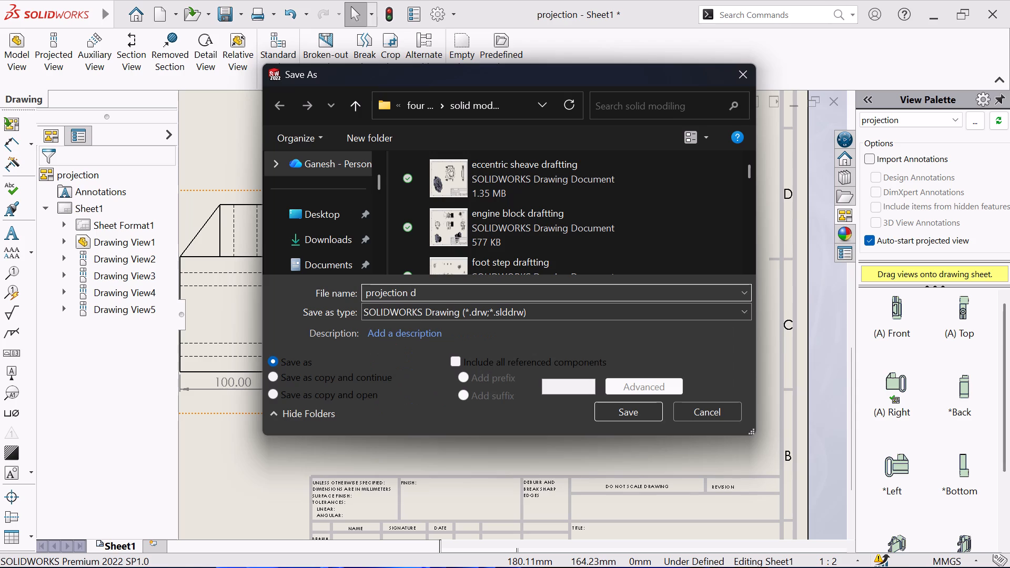
pyautogui.write('ra')
pyautogui.write('ftting')
pyautogui.click(641, 413)
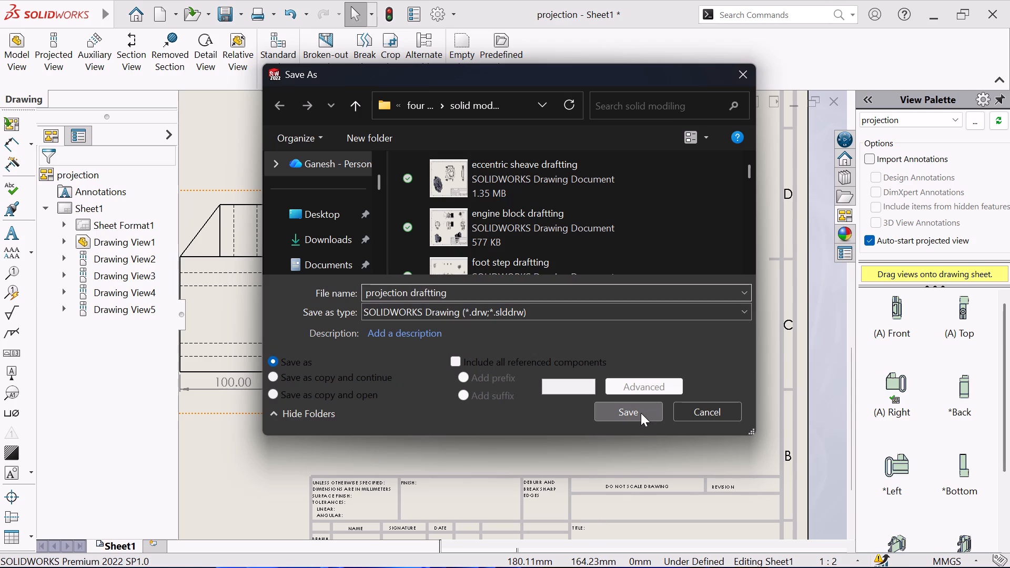